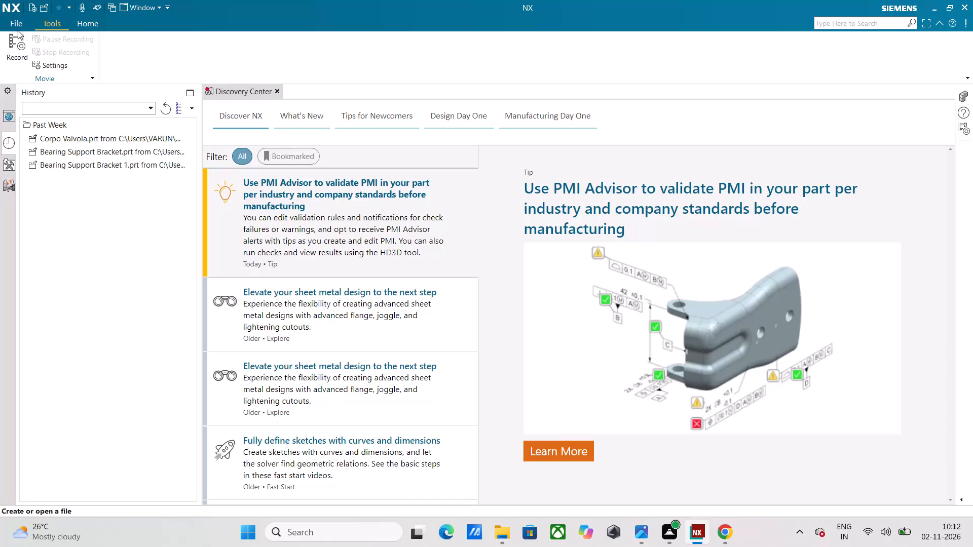
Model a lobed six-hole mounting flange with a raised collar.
Create a new millimetre Model part named "Six-Hole Circular Mounting Flange with Raised Collar" in the Desktop Projects folder.
left_click(17, 19)
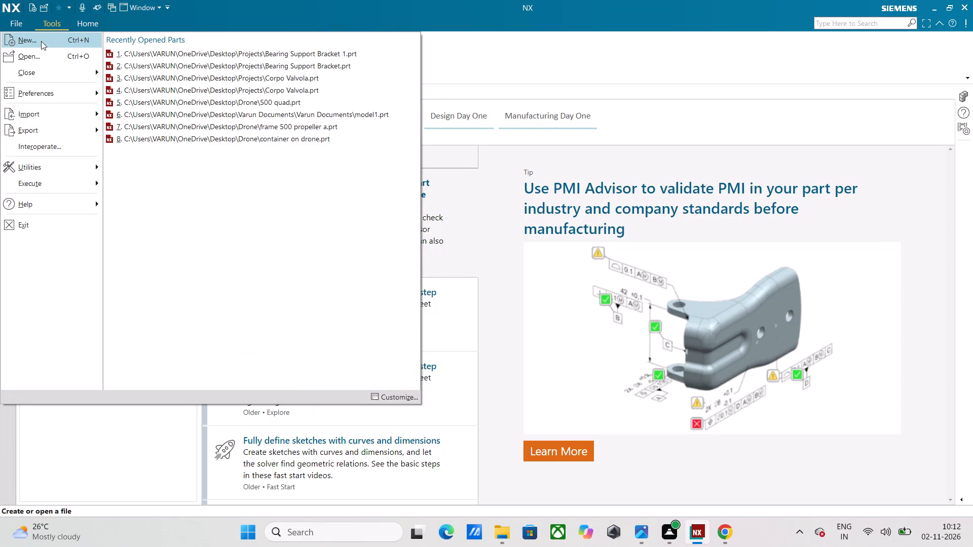
left_click(41, 41)
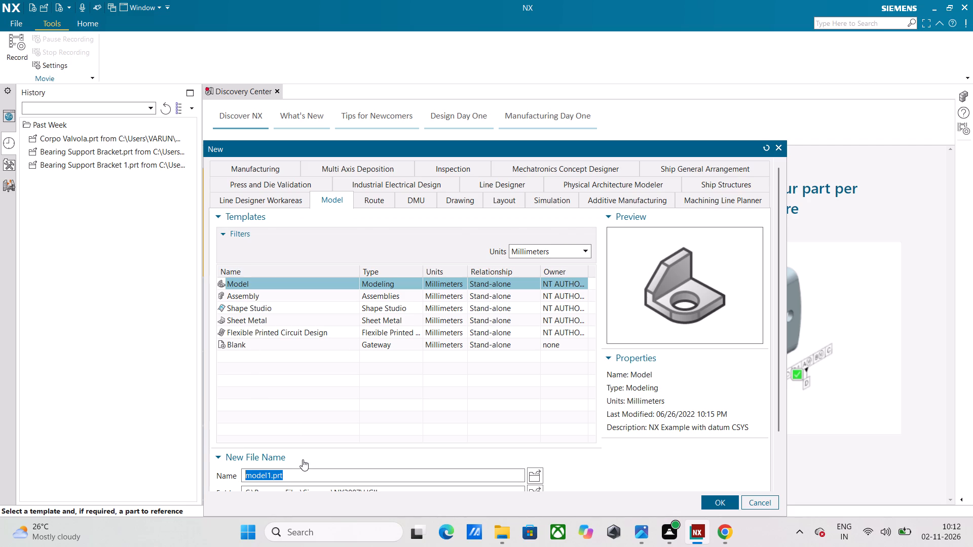
scroll(305, 456, "down", 4)
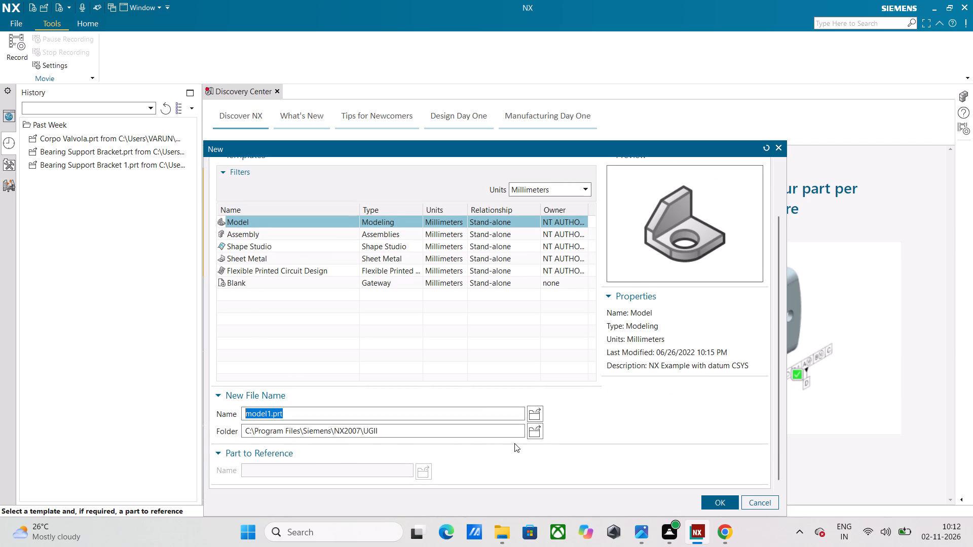
left_click(530, 433)
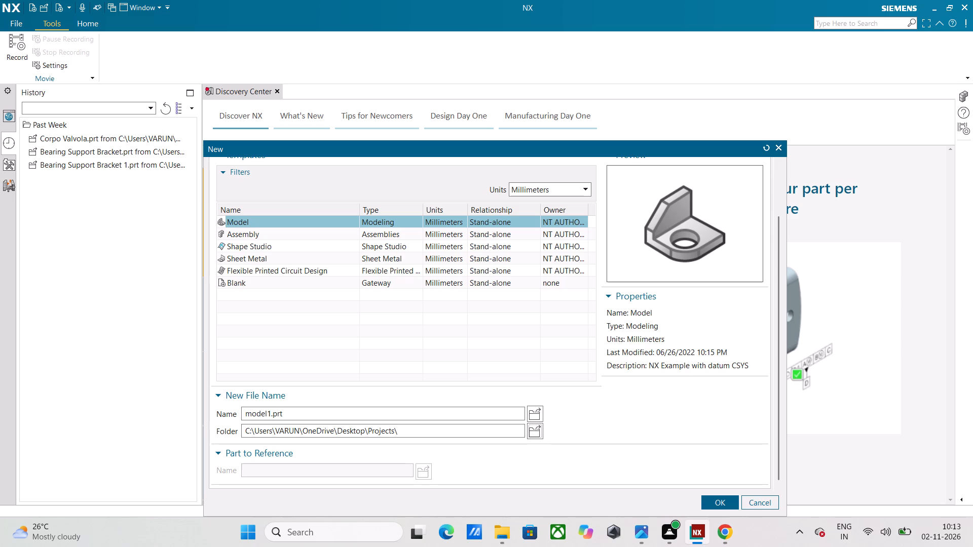
left_click_drag(270, 414, 222, 413)
left_click_drag(222, 413, 220, 413)
key("ctrl+v")
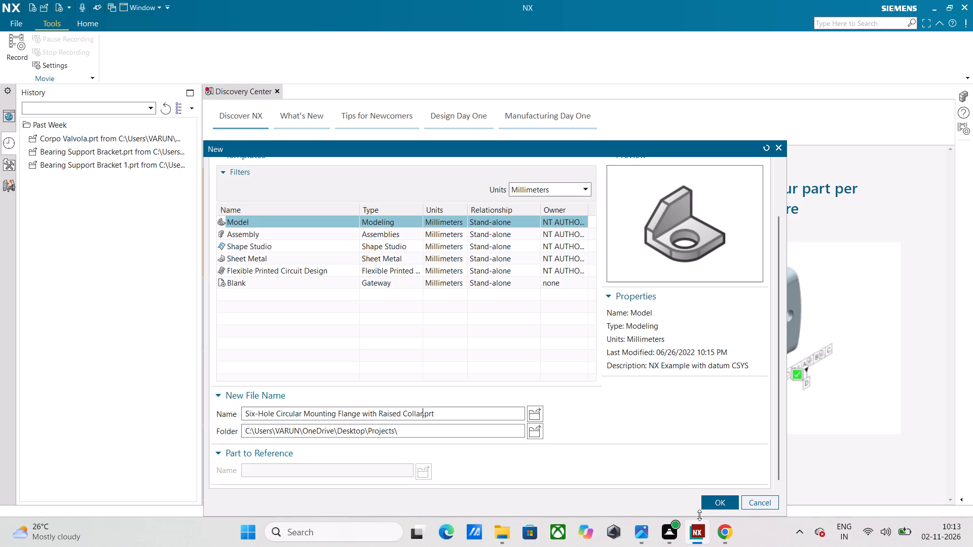
left_click(710, 507)
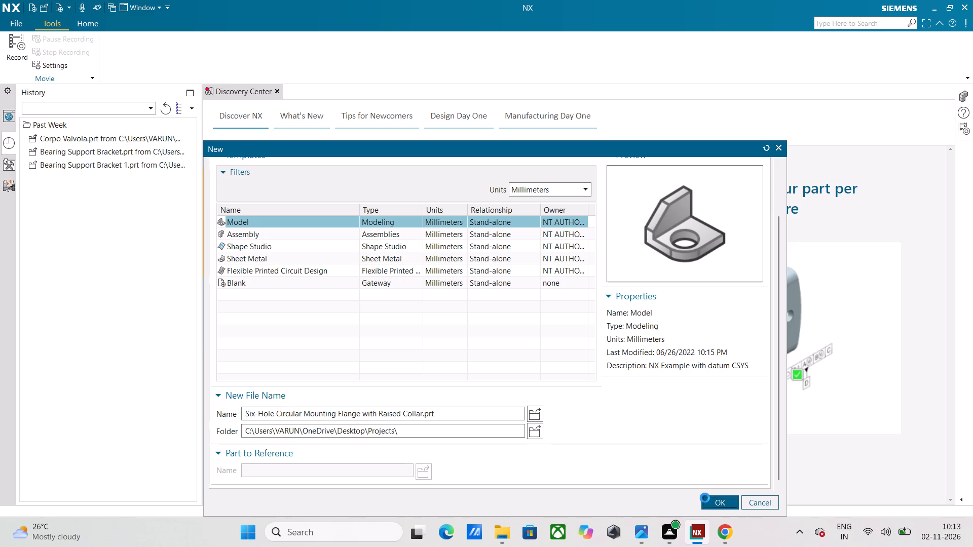
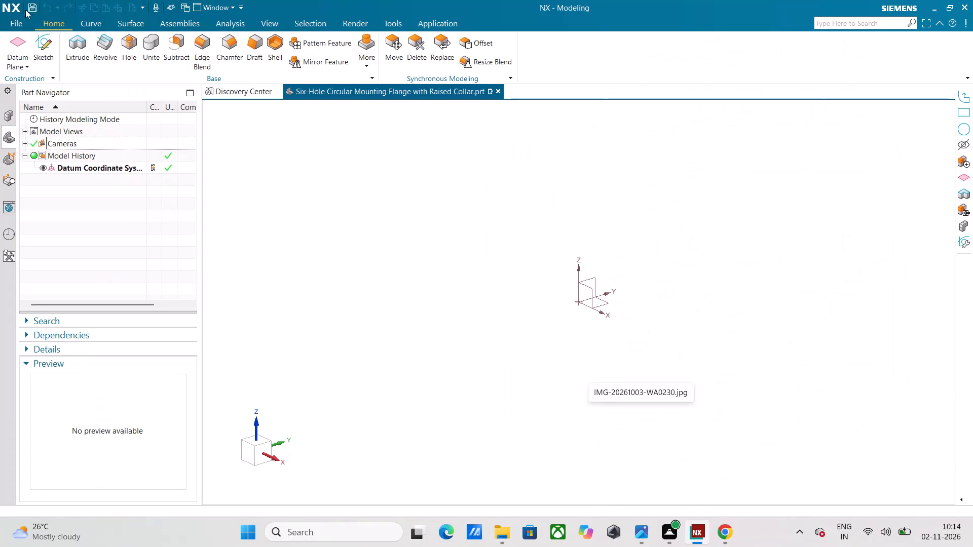
Create a new sketch on the Top principal plane.
left_click(43, 42)
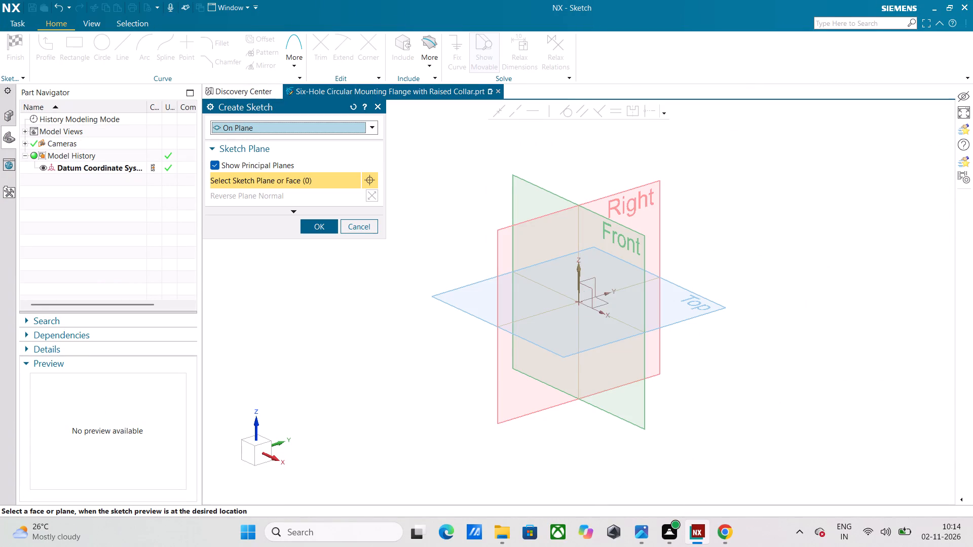
left_click(696, 305)
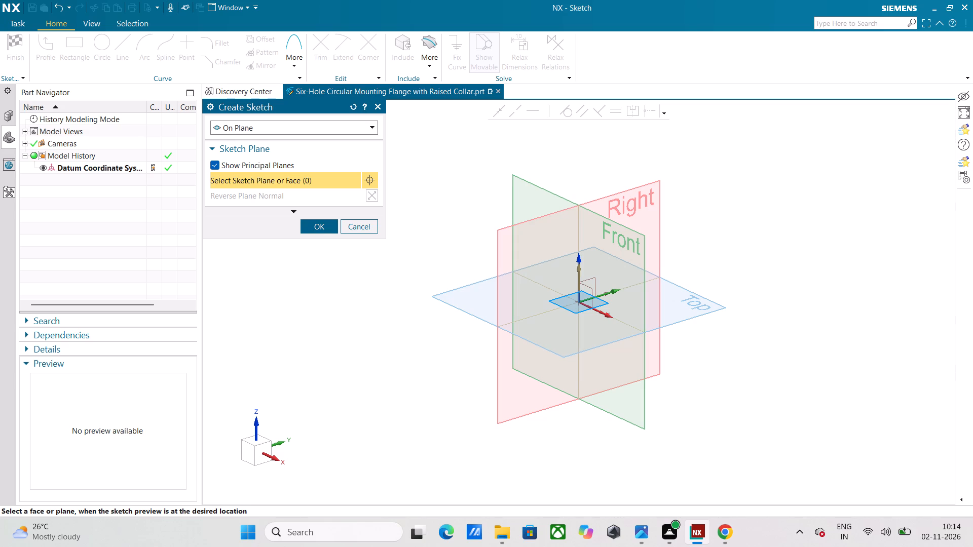
left_click(708, 310)
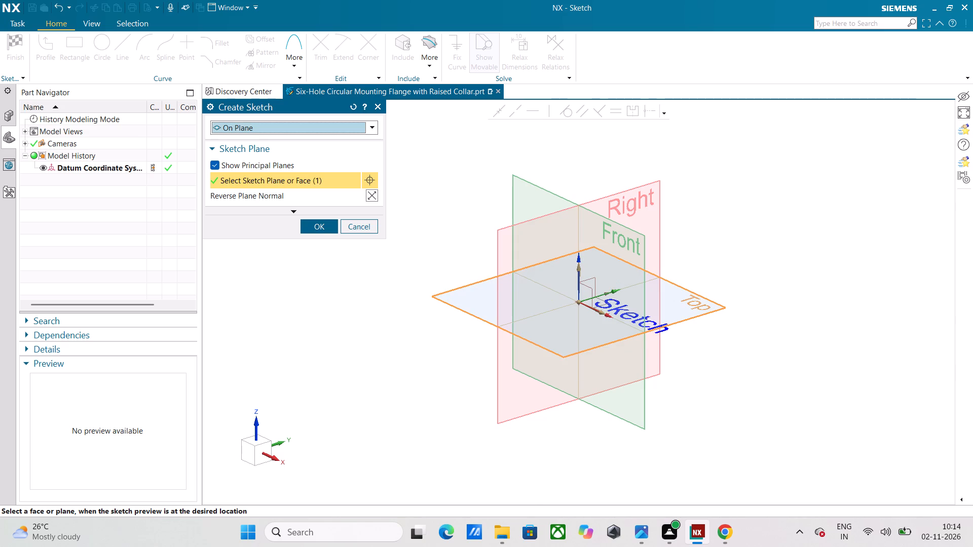
left_click(322, 231)
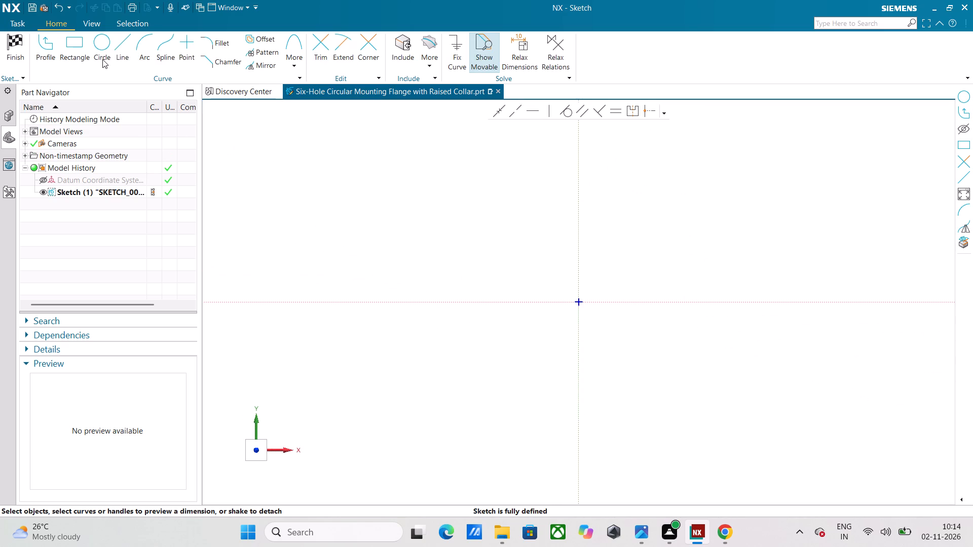
Sketch a 118 mm diameter circle centred on the sketch origin for the flange's outer edge.
left_click(102, 59)
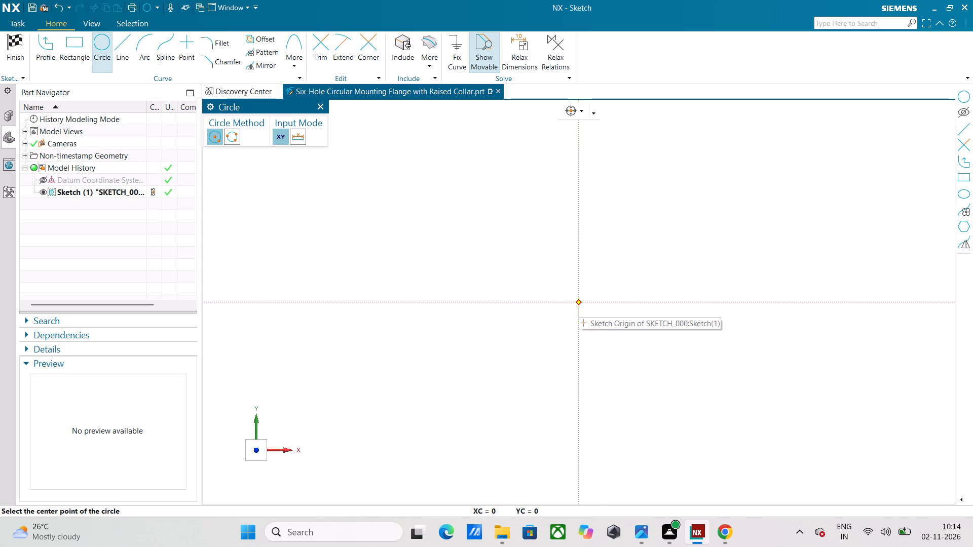
key("Return")
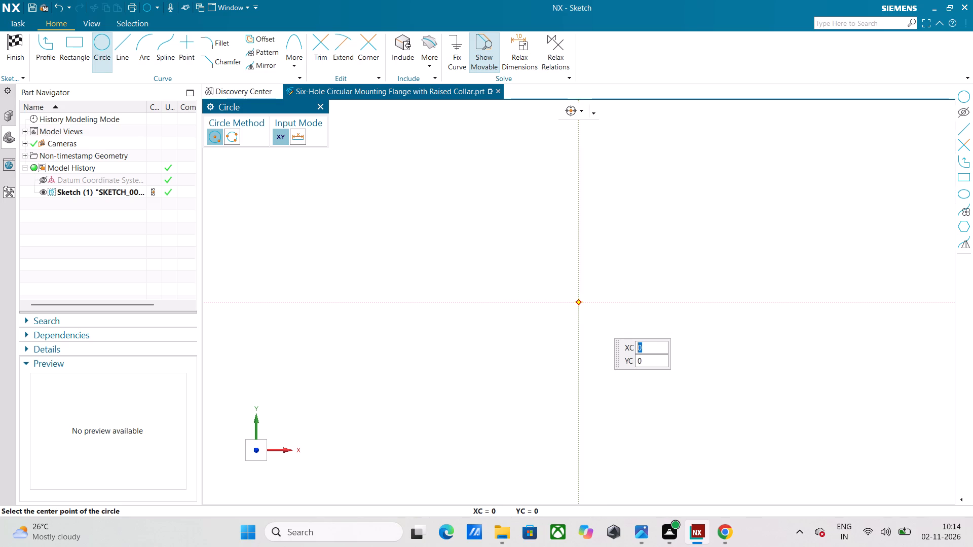
key("0")
key("Return")
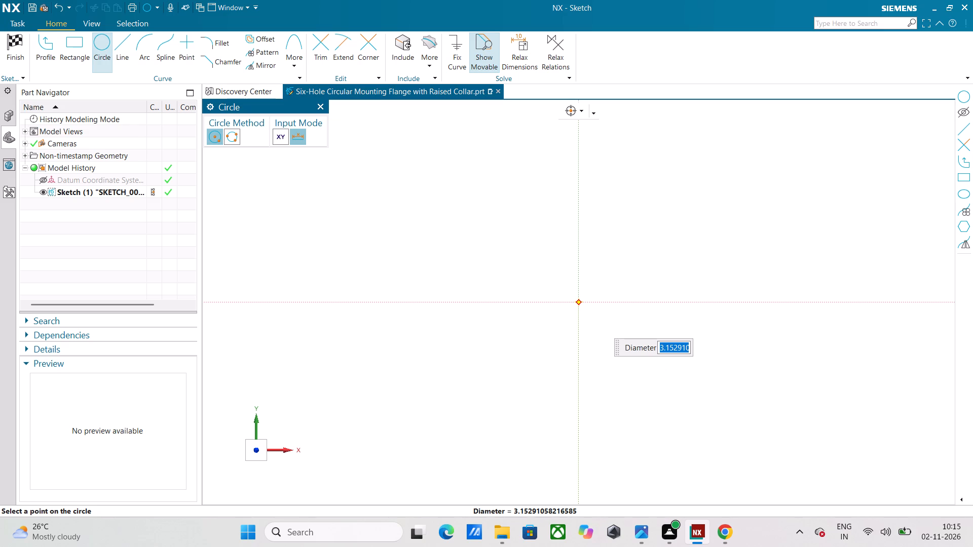
type("118")
key("Return")
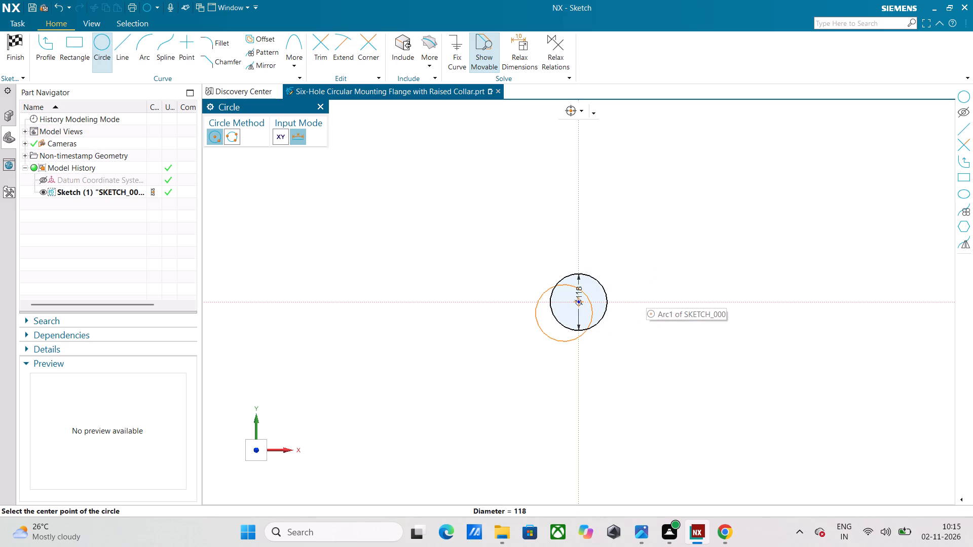
key("Escape")
Hide the 118 mm diameter dimension on the outer circle.
scroll(584, 307, "up", 1)
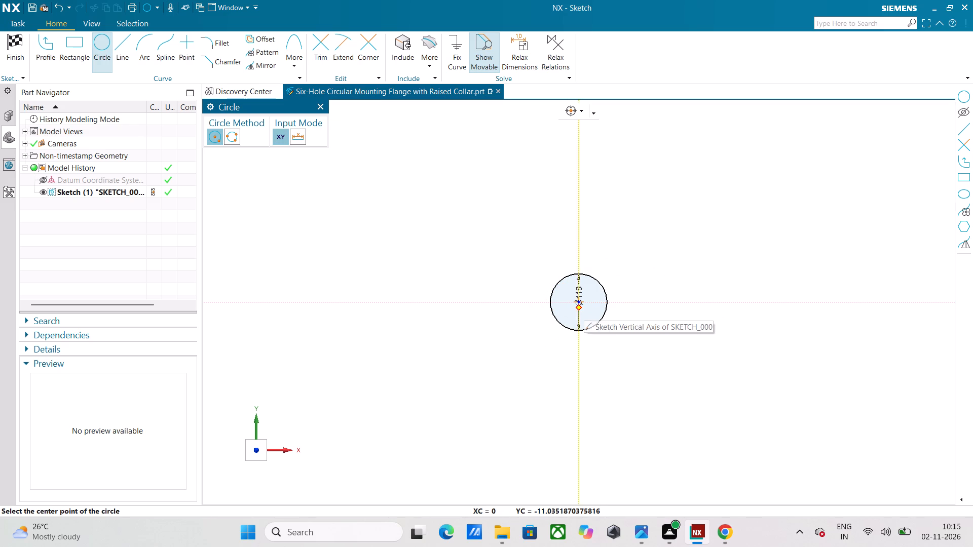
scroll(584, 307, "up", 5)
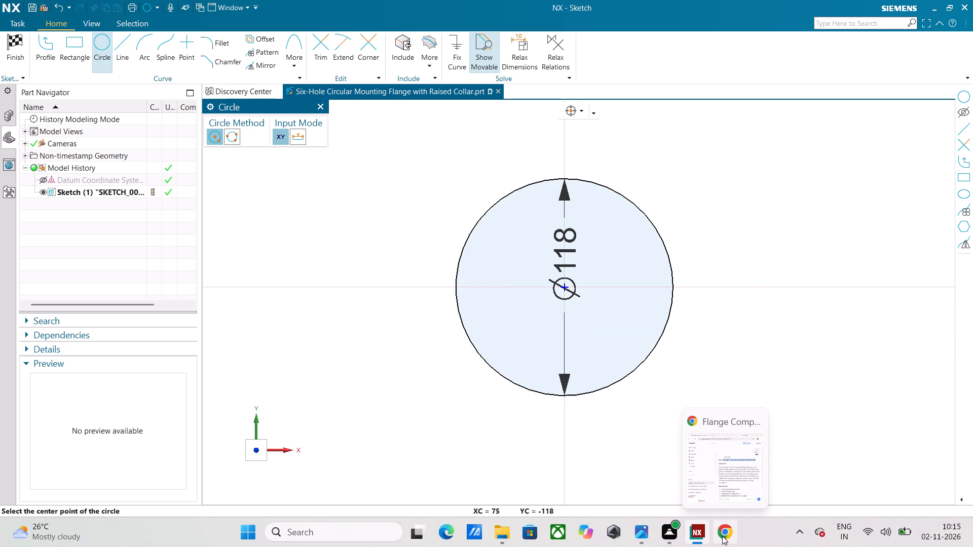
left_click(566, 381)
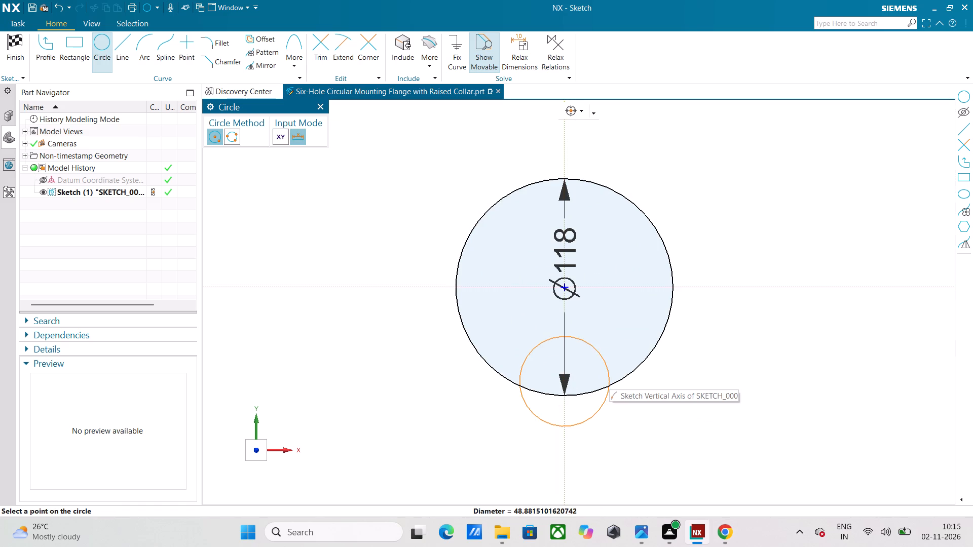
key("Escape")
key("Escape")
left_click(565, 385)
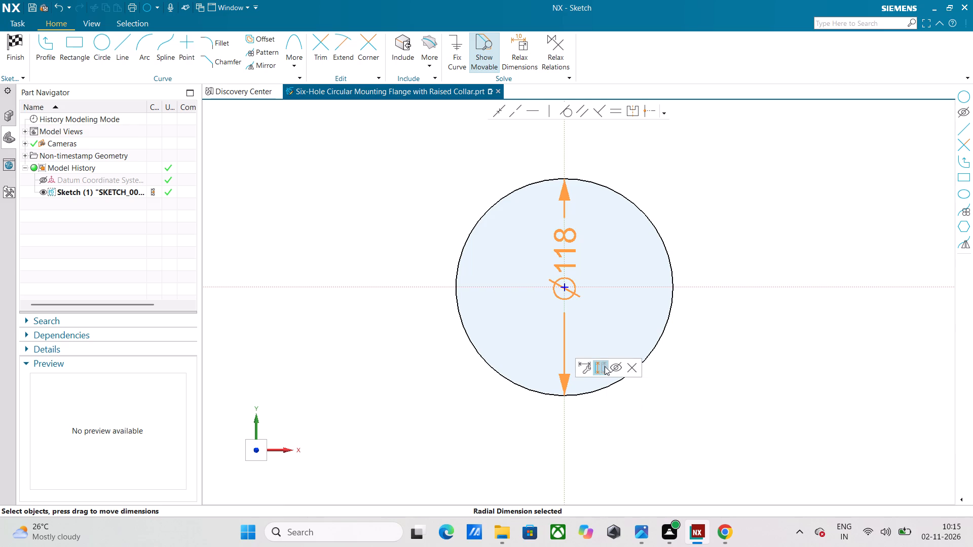
left_click(617, 366)
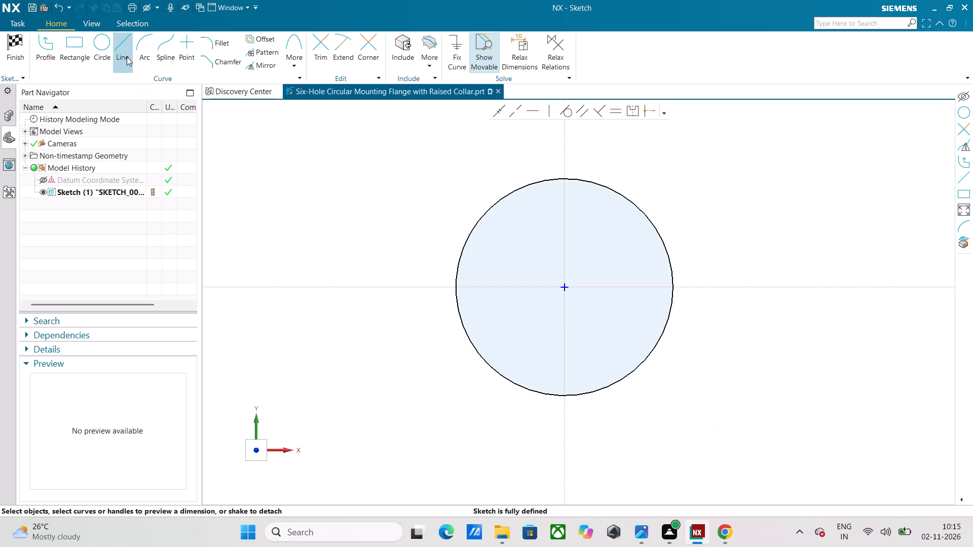
Sketch a concentric 108 mm diameter circle centred at XC 0, YC 0.
left_click(101, 40)
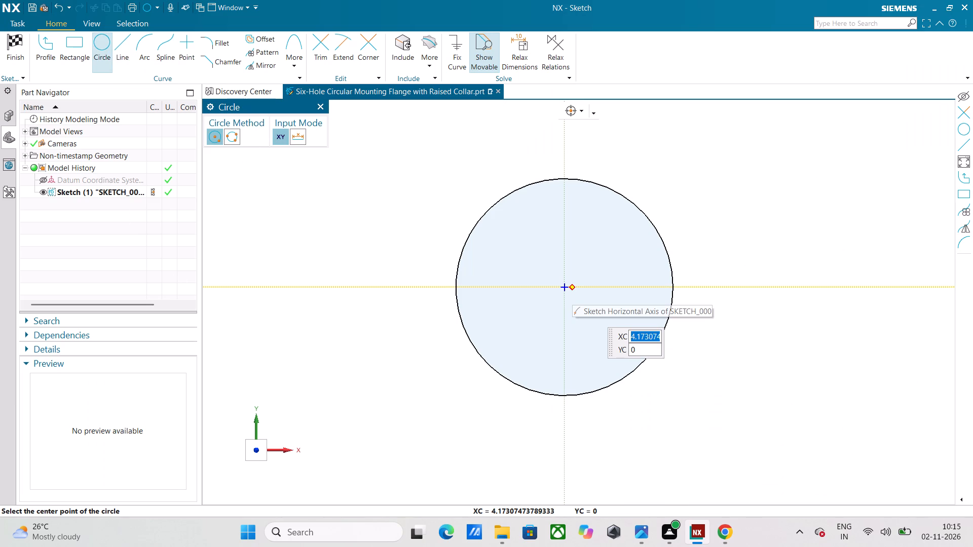
key("0")
key("Return")
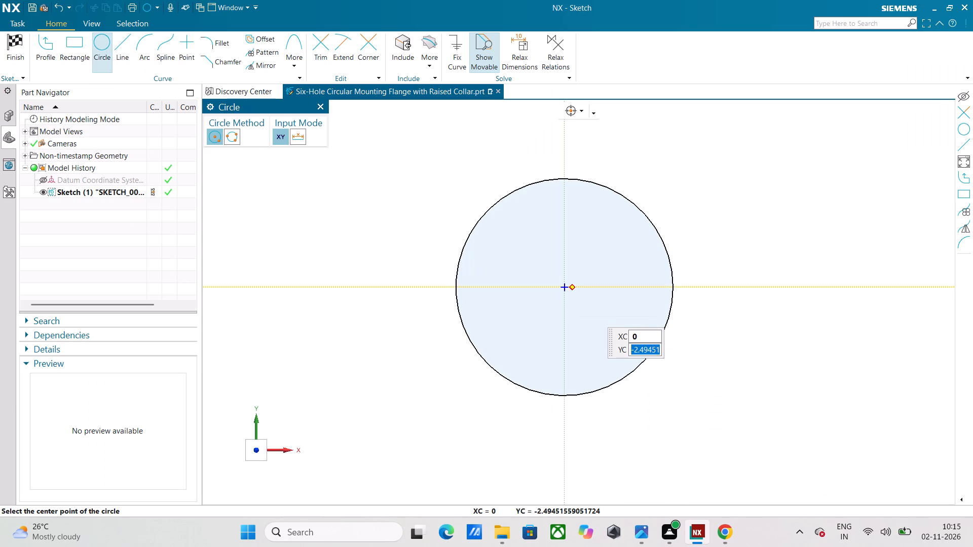
key("0")
key("Return")
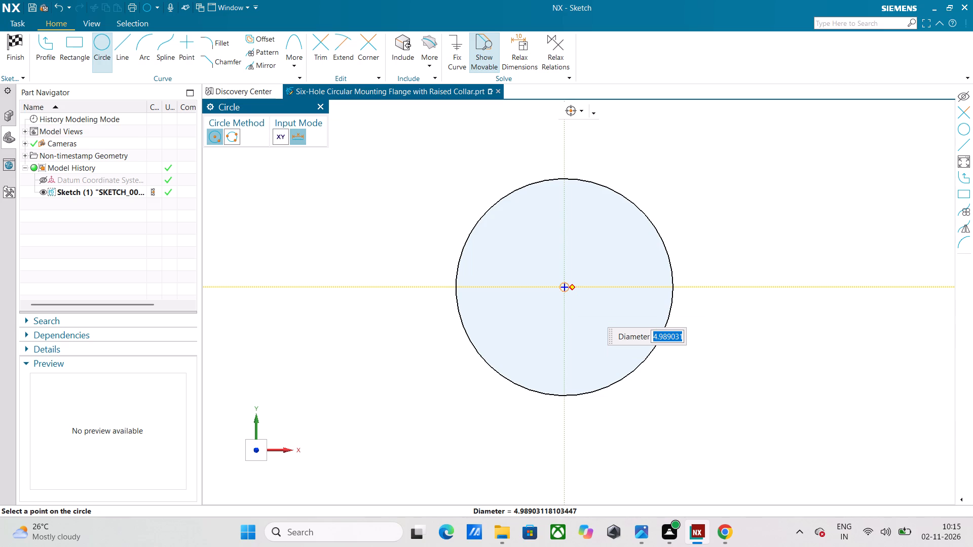
type("108")
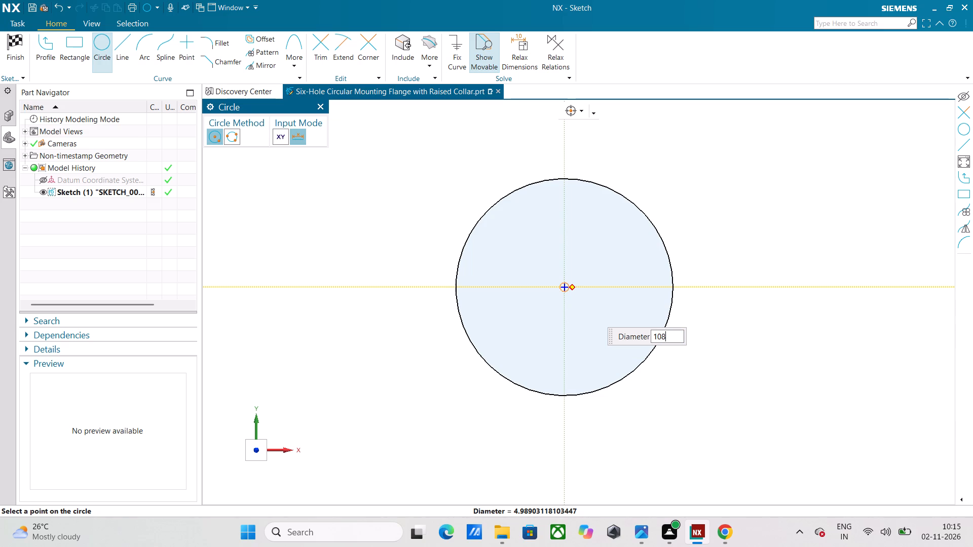
key("Return")
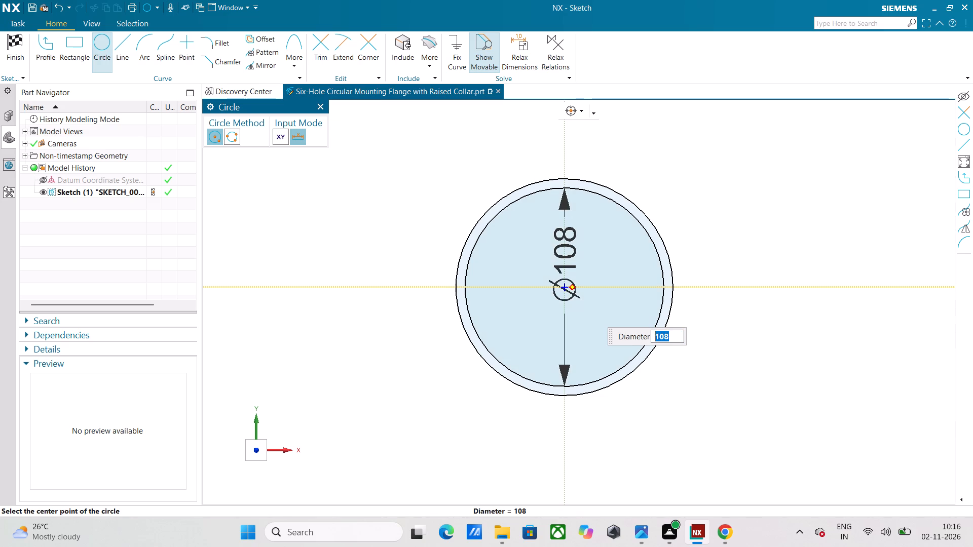
key("Escape")
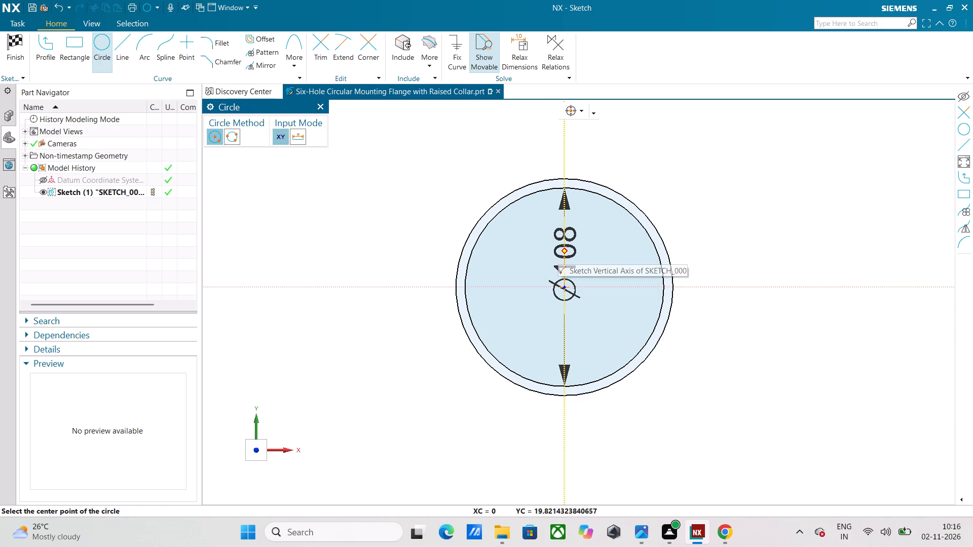
key("Escape")
Hide the 108 mm diameter dimension on the inner circle.
left_click(561, 250)
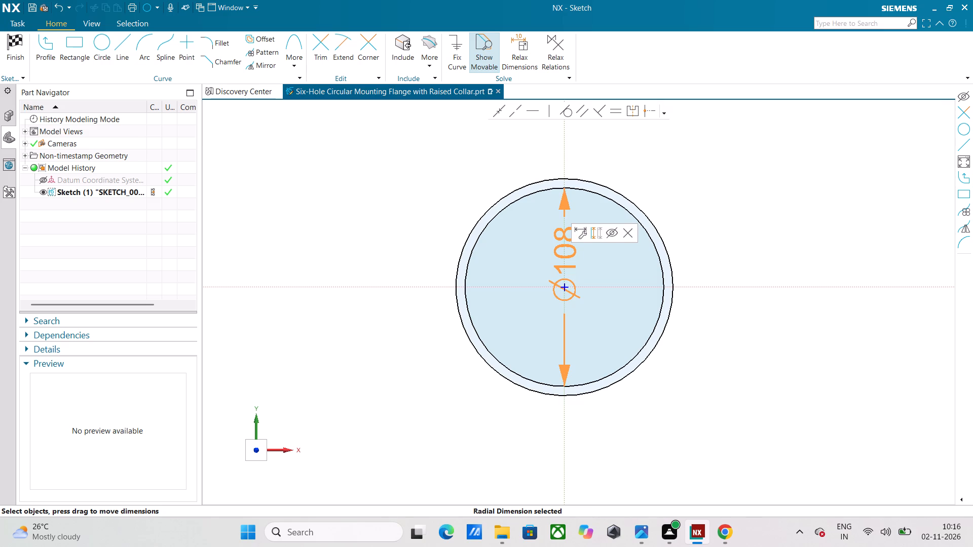
left_click(612, 236)
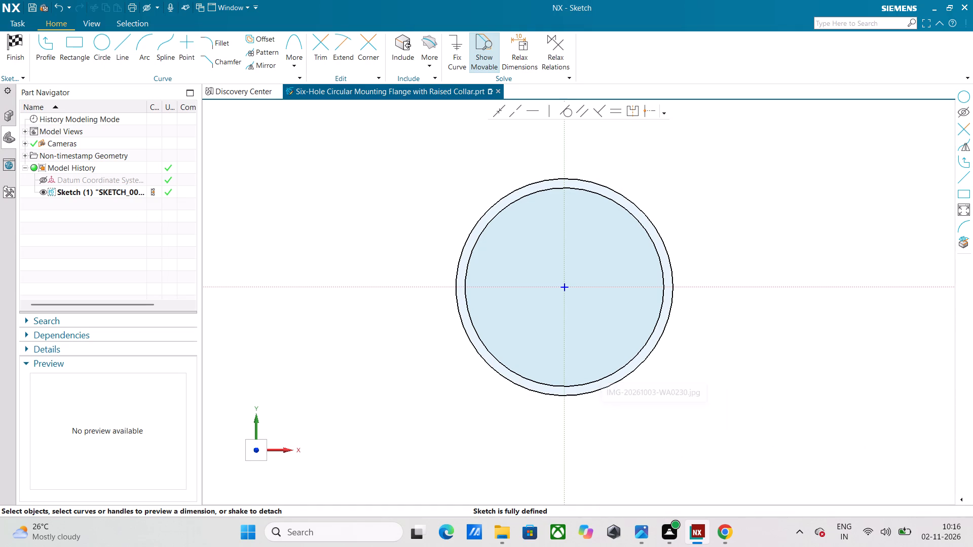
Sketch a line from the sketch origin, 64 mm long at a 45° angle, crossing both circles.
left_click(121, 49)
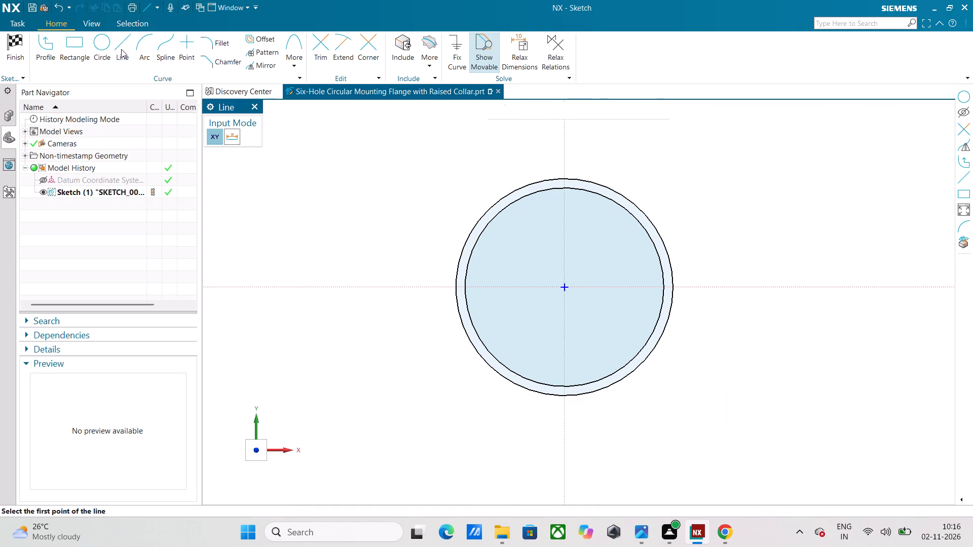
left_click(566, 288)
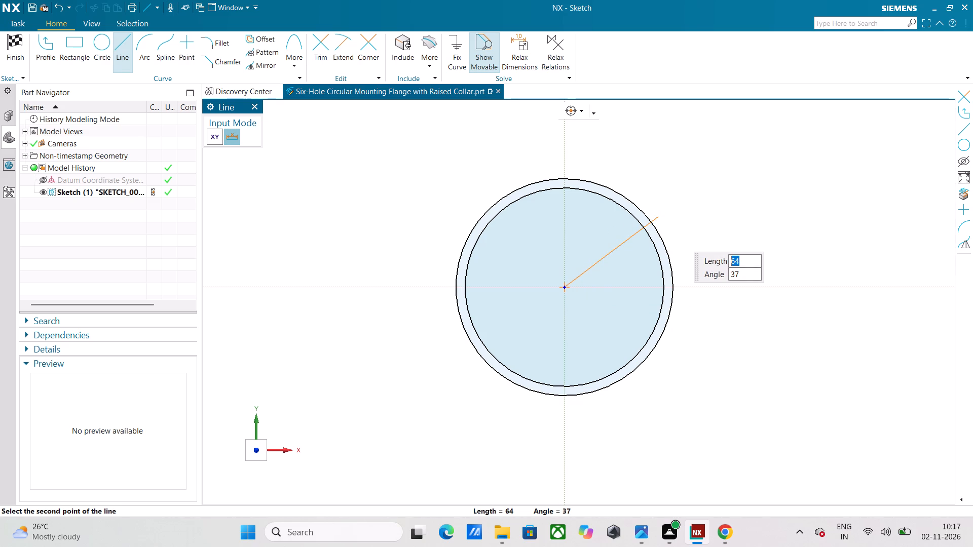
key("Return")
type("45")
key("Return")
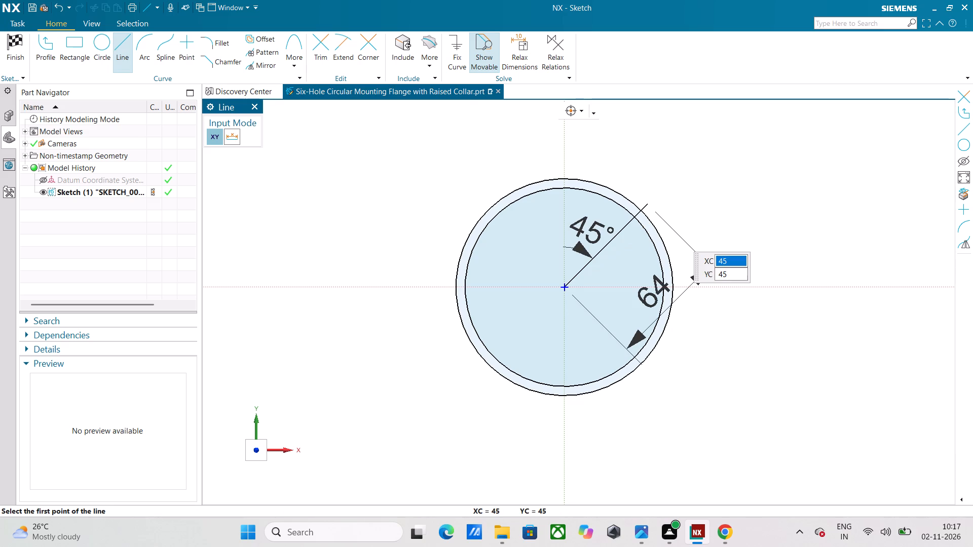
key("Escape")
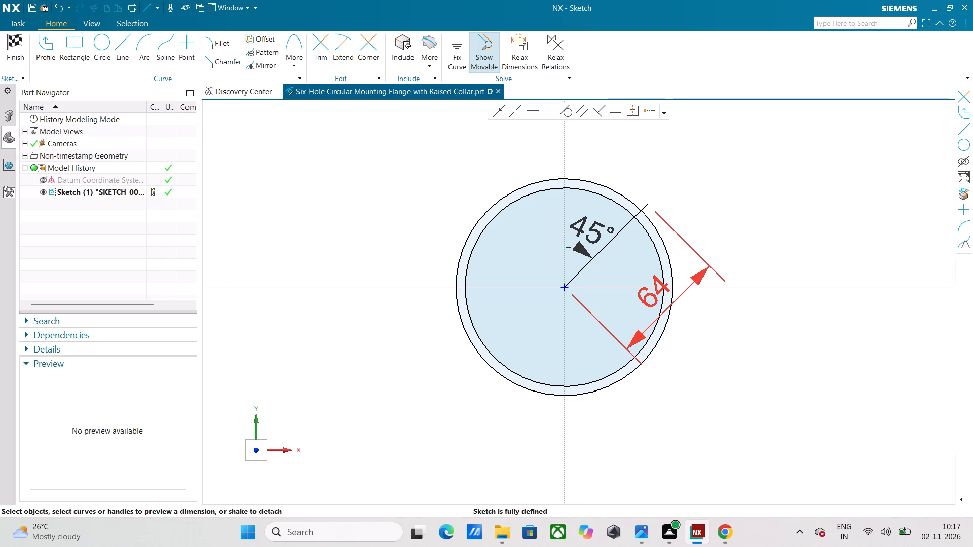
Hide the length and angle dimensions of the 45° line.
left_click(658, 286)
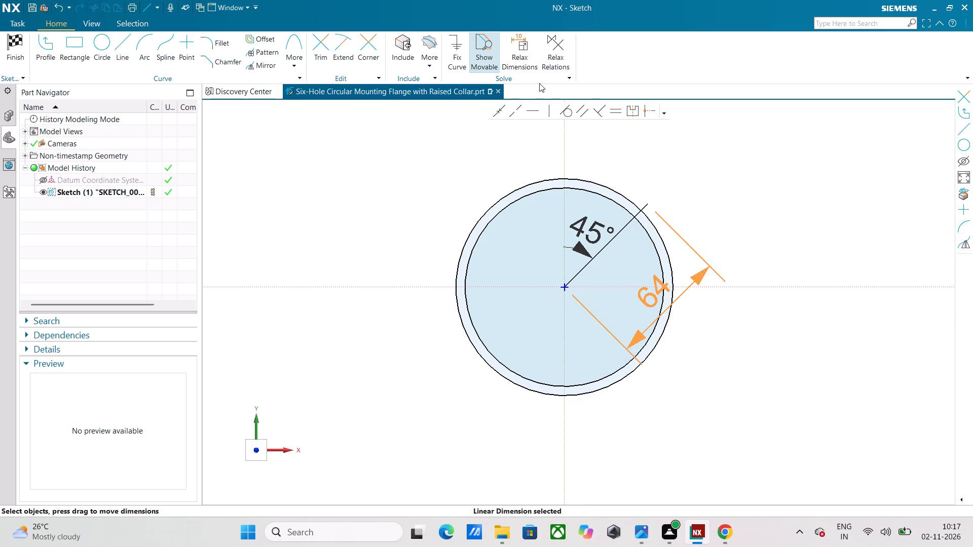
left_click(589, 229)
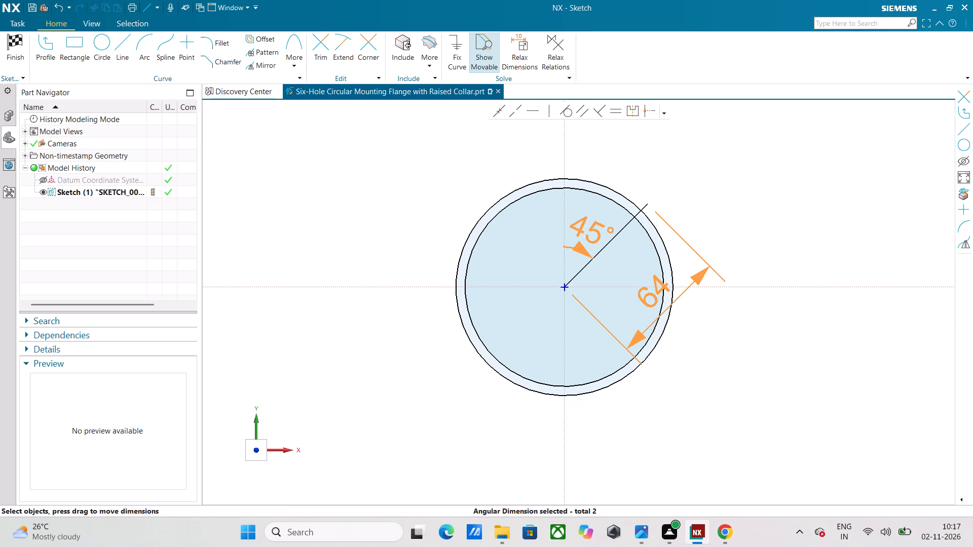
left_click(625, 213)
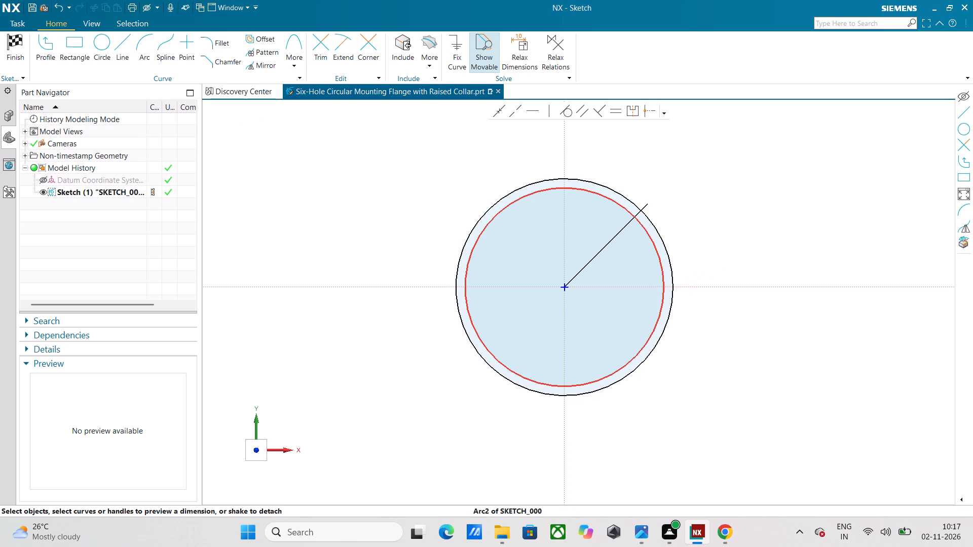
Convert the 45° line and the 108 mm circle to reference geometry.
left_click(627, 223)
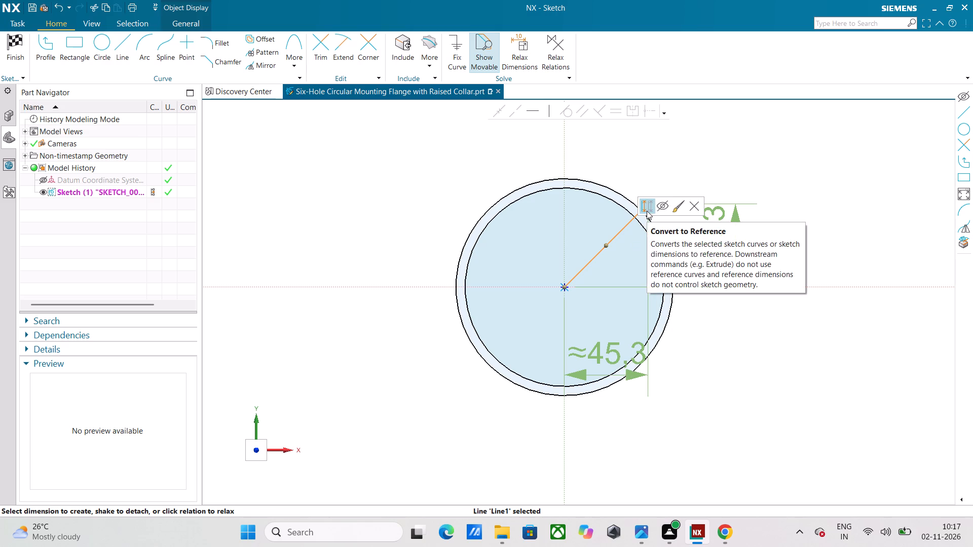
left_click(647, 211)
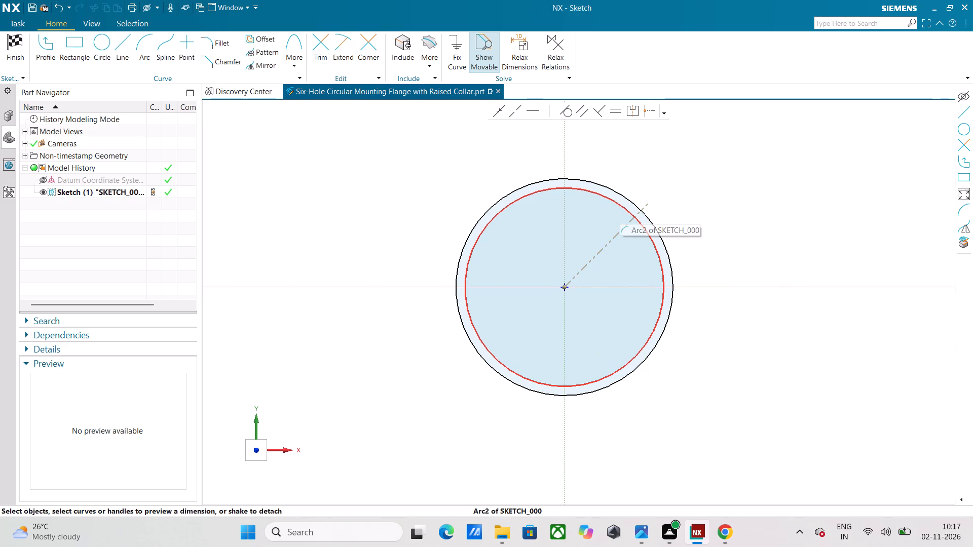
left_click(622, 210)
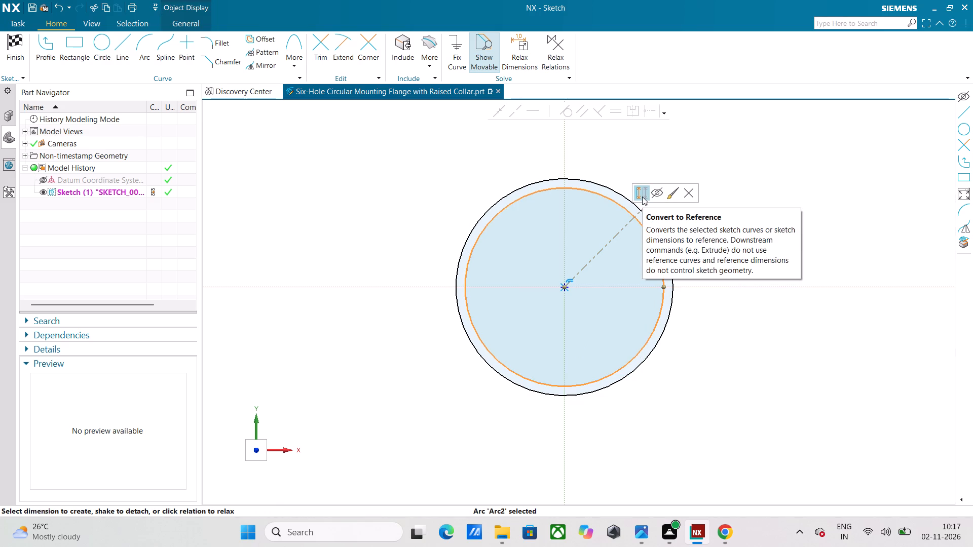
left_click(642, 197)
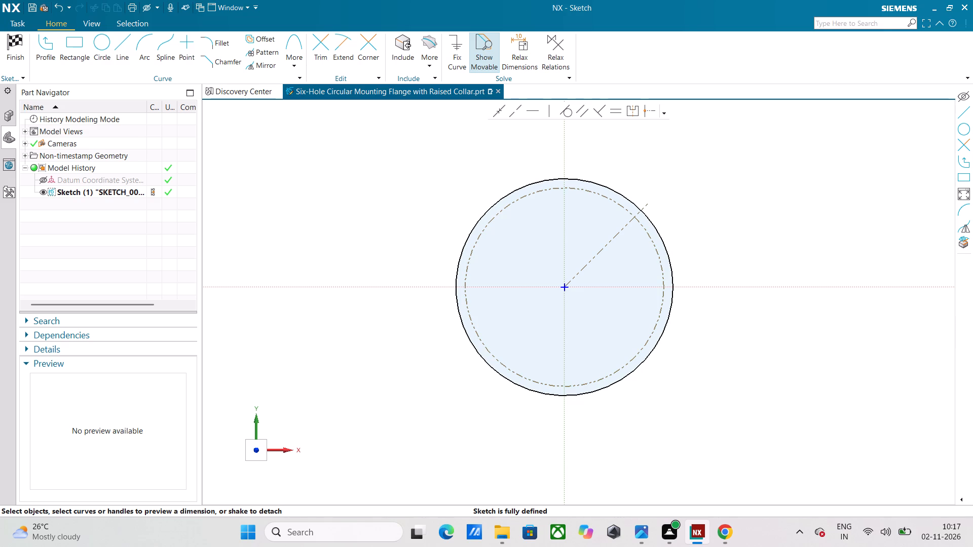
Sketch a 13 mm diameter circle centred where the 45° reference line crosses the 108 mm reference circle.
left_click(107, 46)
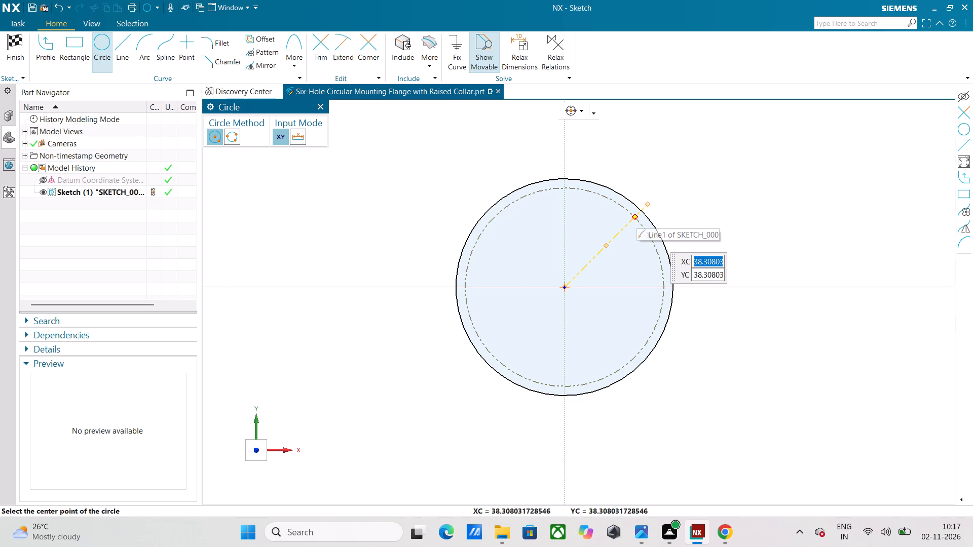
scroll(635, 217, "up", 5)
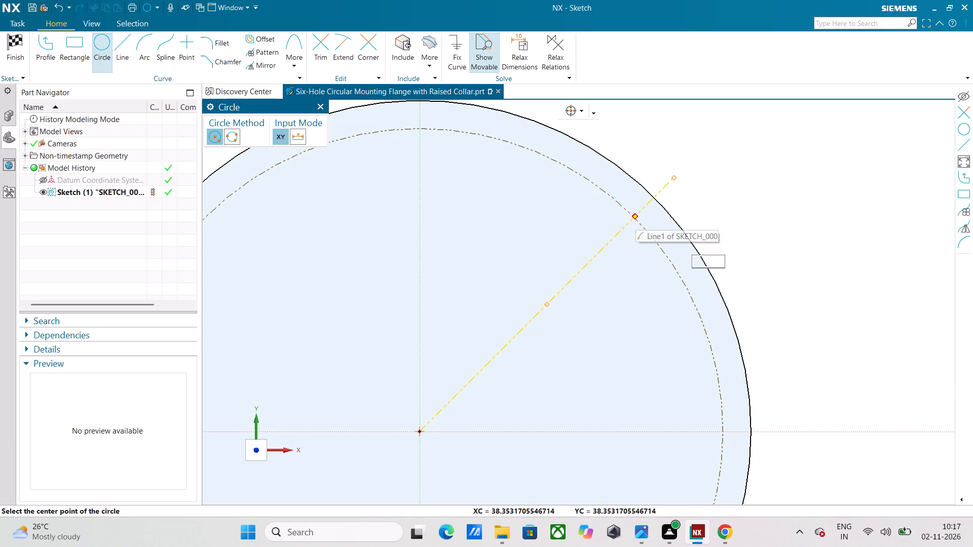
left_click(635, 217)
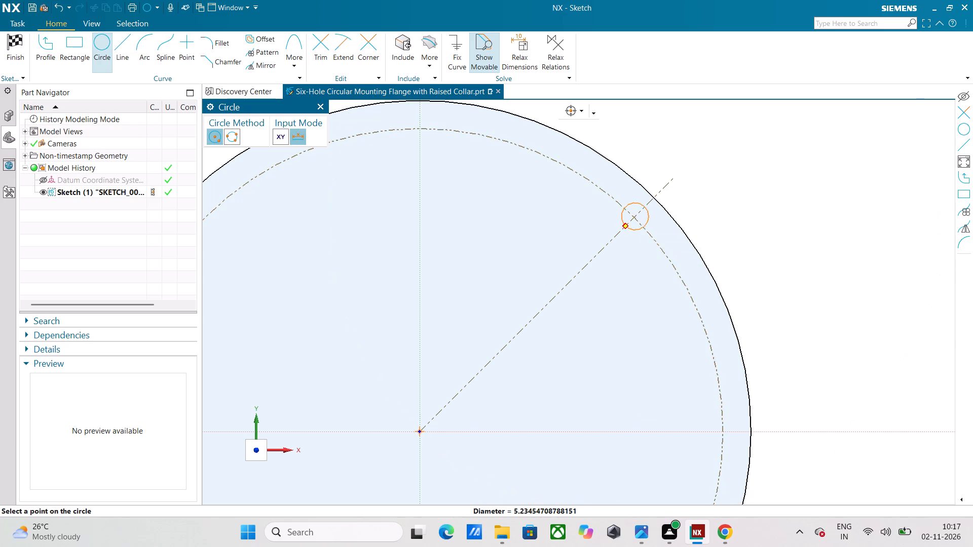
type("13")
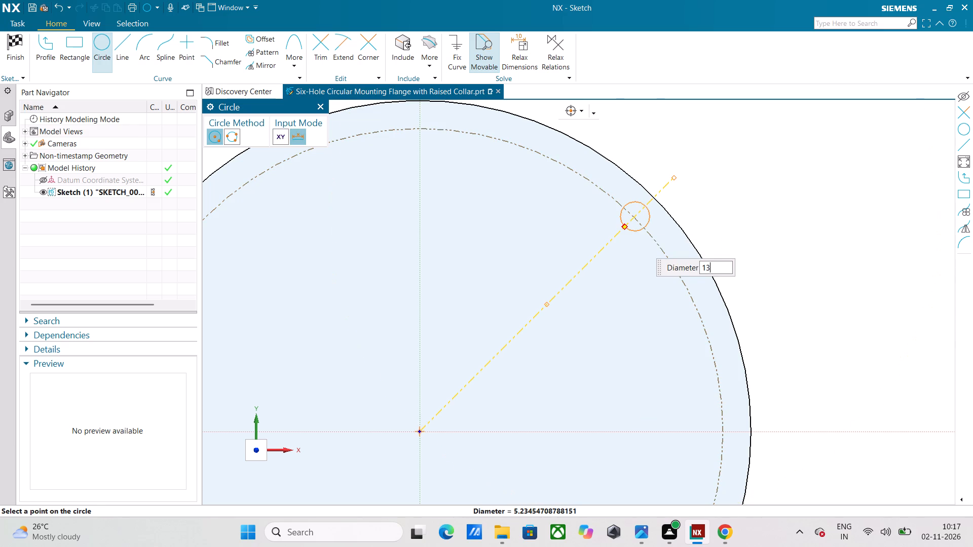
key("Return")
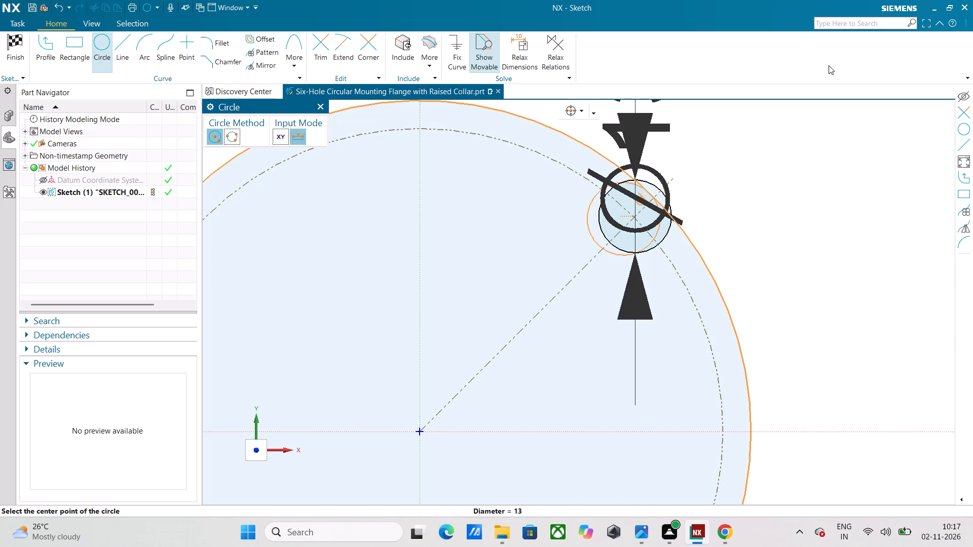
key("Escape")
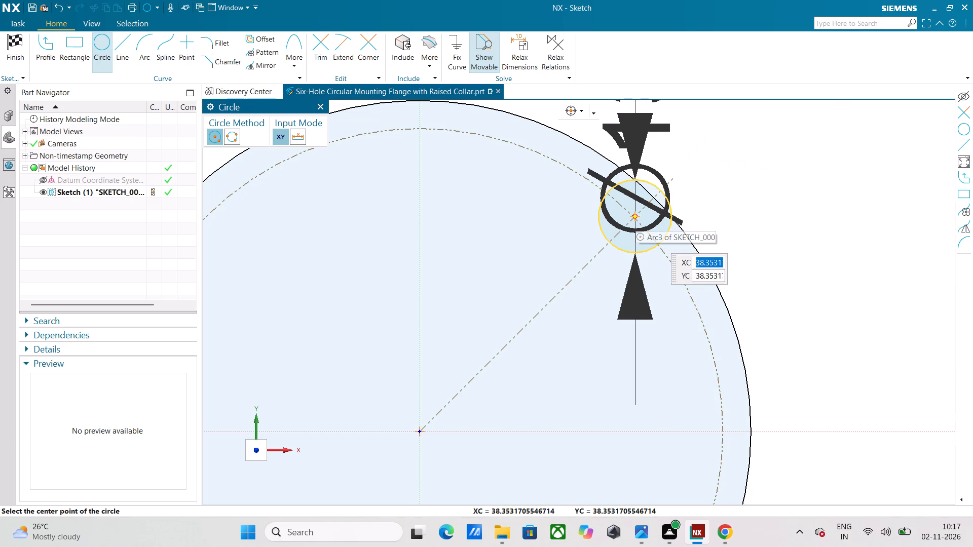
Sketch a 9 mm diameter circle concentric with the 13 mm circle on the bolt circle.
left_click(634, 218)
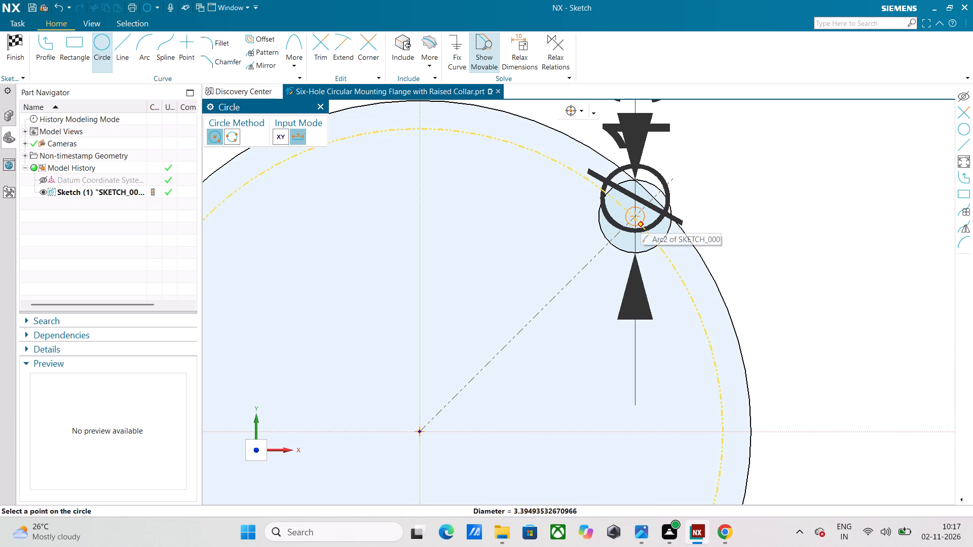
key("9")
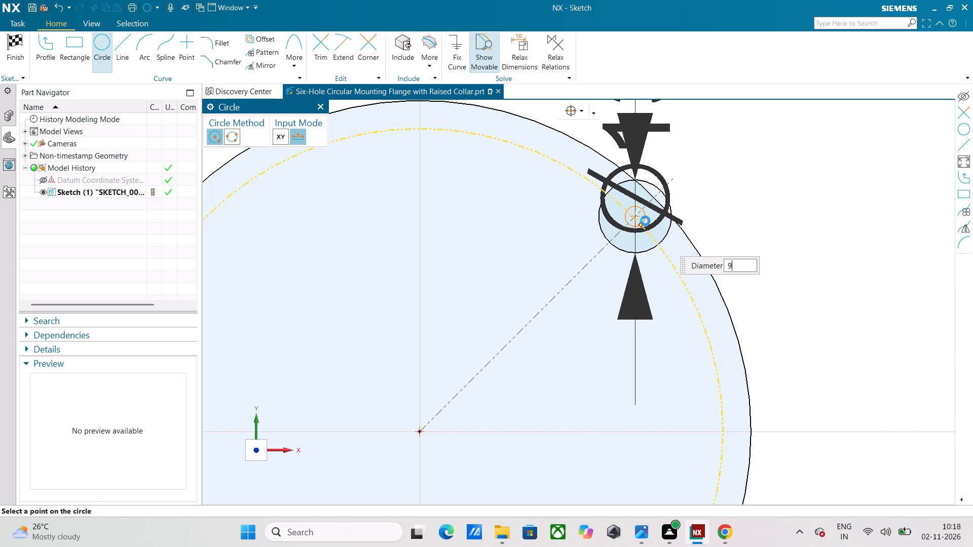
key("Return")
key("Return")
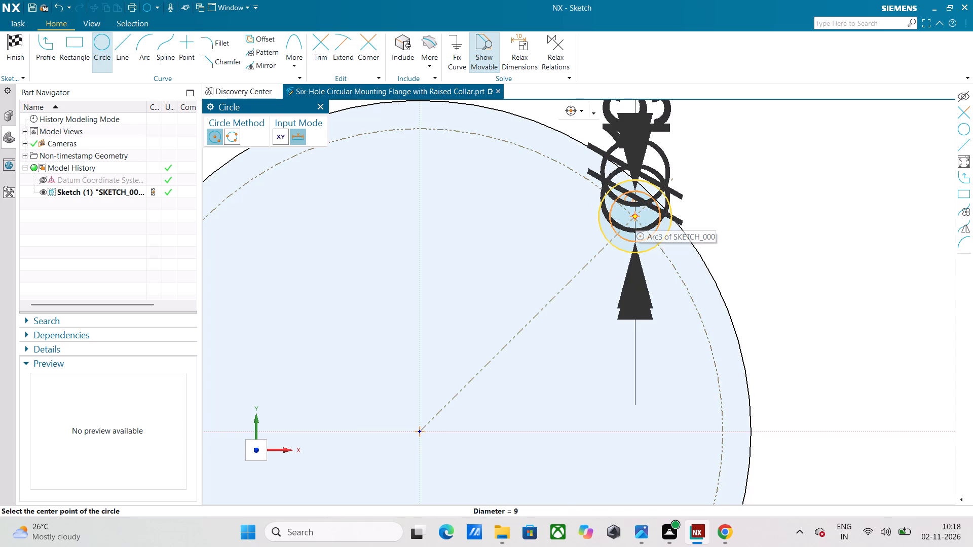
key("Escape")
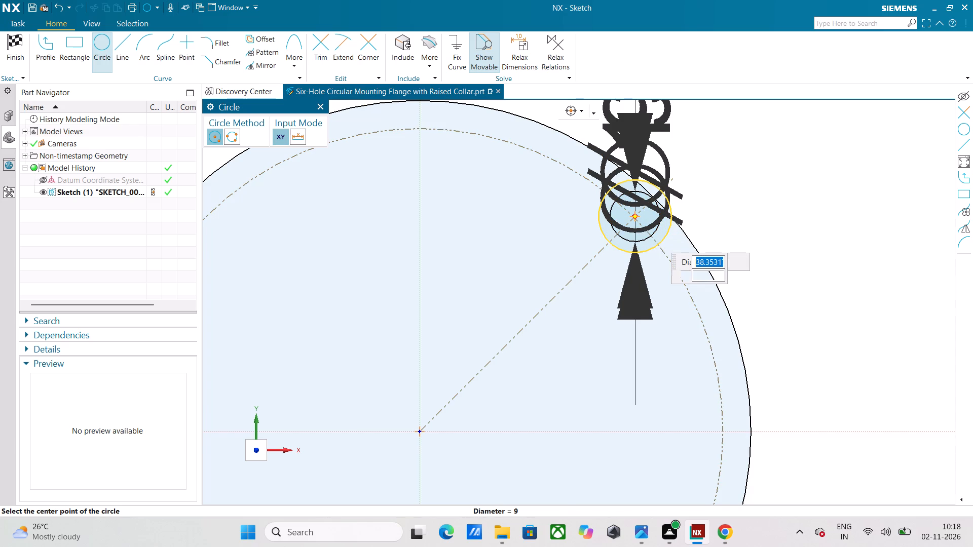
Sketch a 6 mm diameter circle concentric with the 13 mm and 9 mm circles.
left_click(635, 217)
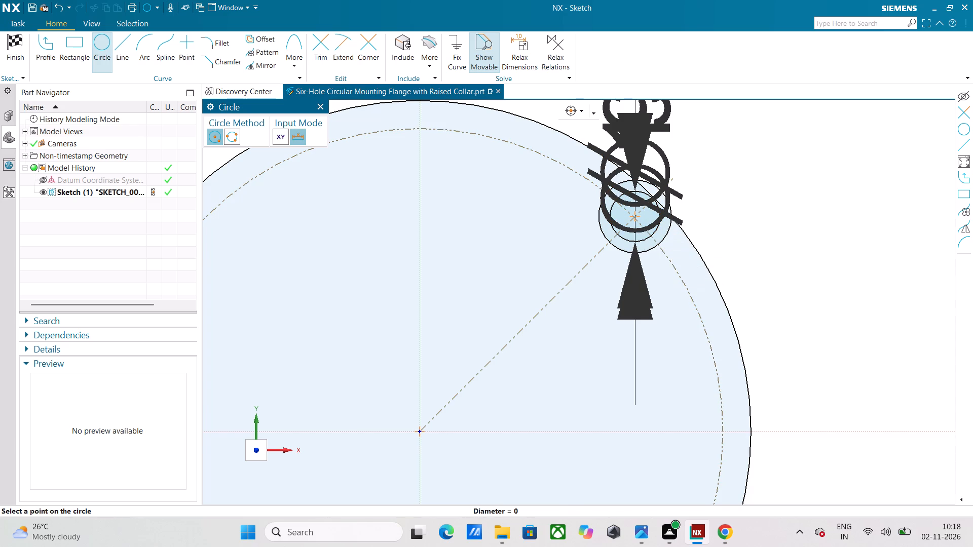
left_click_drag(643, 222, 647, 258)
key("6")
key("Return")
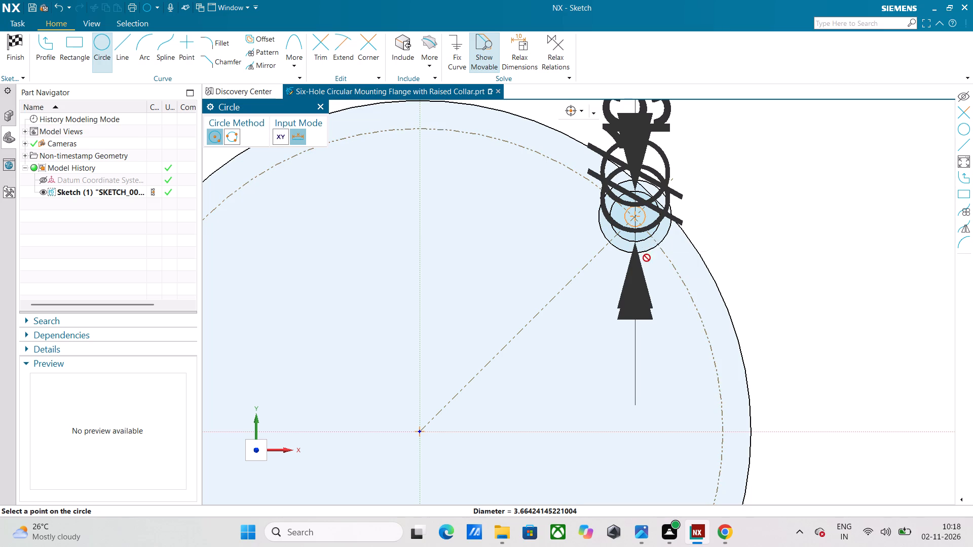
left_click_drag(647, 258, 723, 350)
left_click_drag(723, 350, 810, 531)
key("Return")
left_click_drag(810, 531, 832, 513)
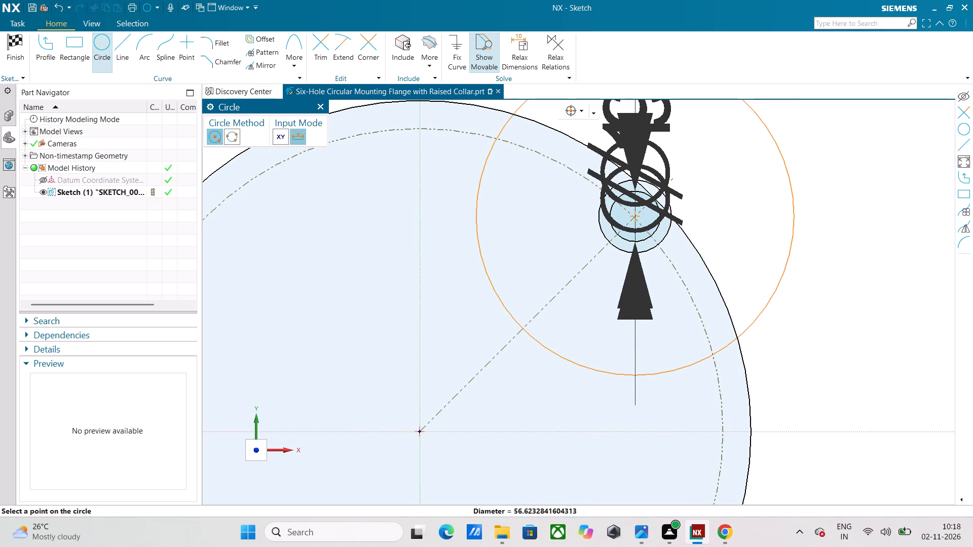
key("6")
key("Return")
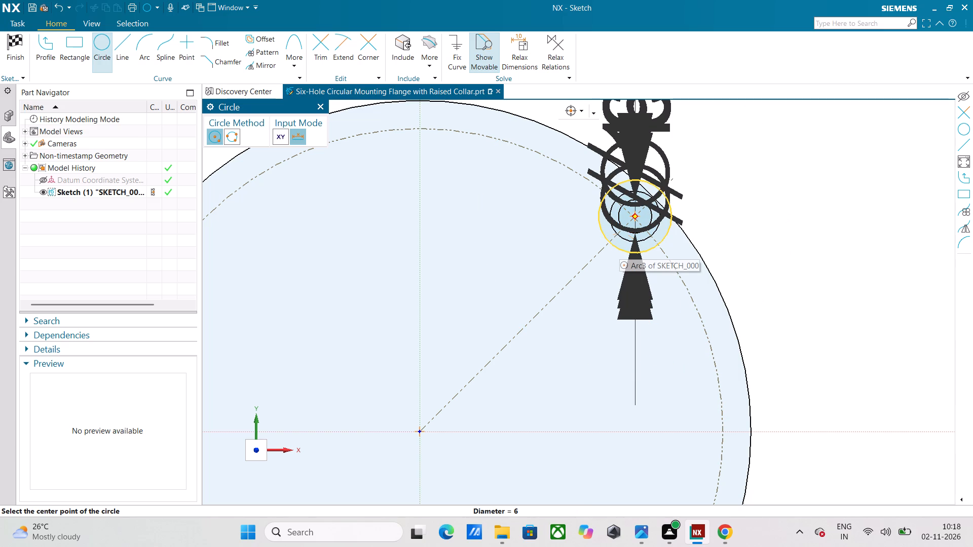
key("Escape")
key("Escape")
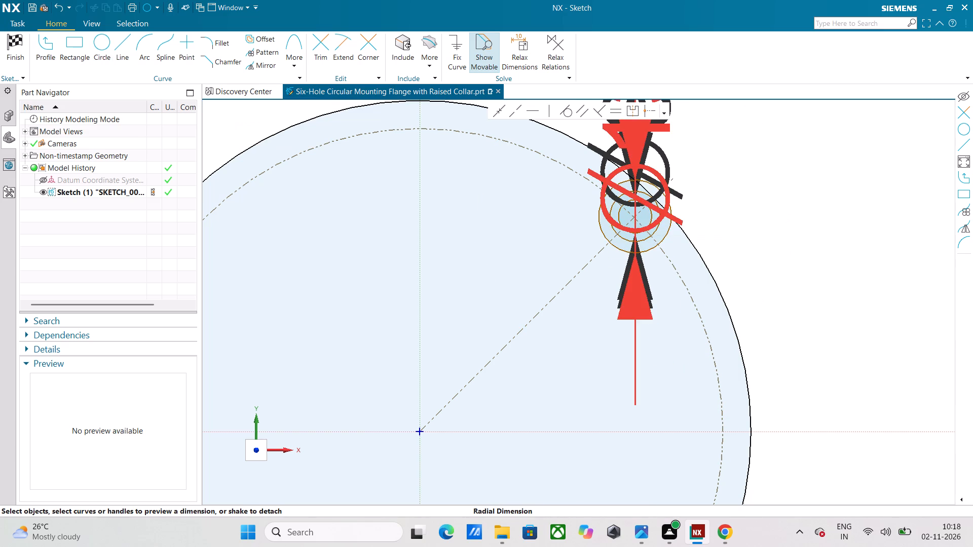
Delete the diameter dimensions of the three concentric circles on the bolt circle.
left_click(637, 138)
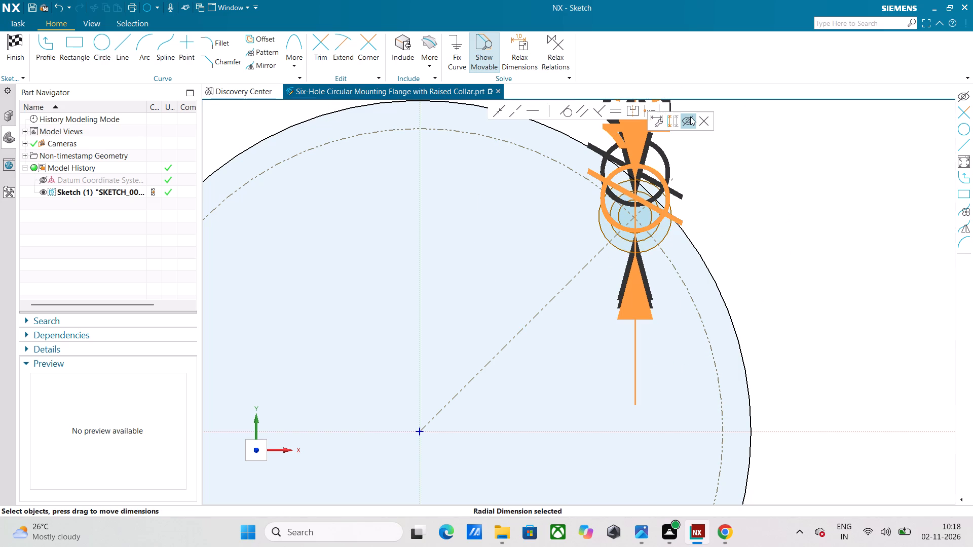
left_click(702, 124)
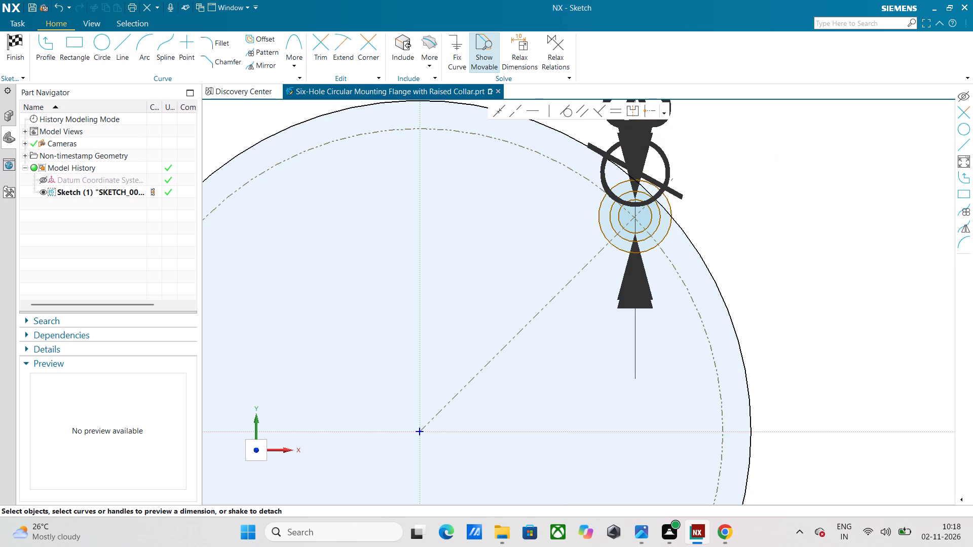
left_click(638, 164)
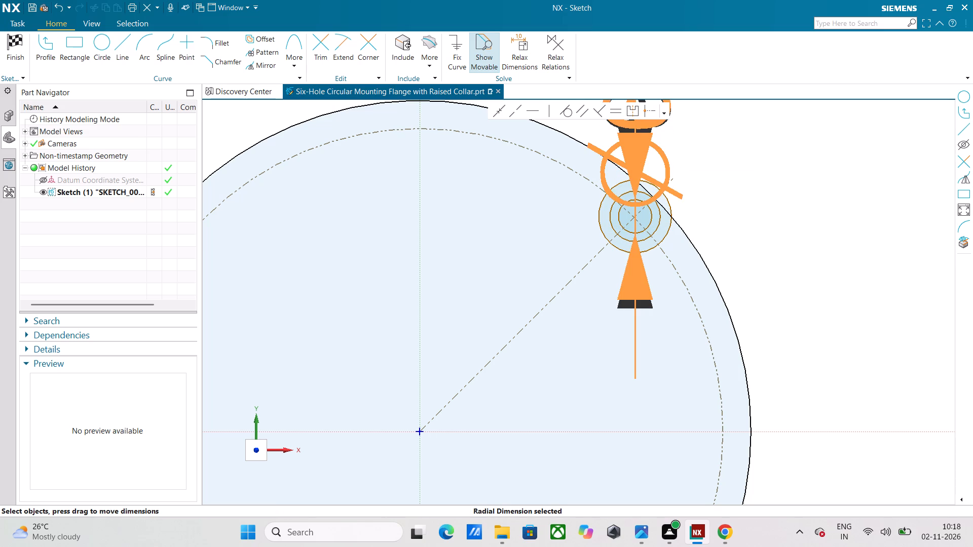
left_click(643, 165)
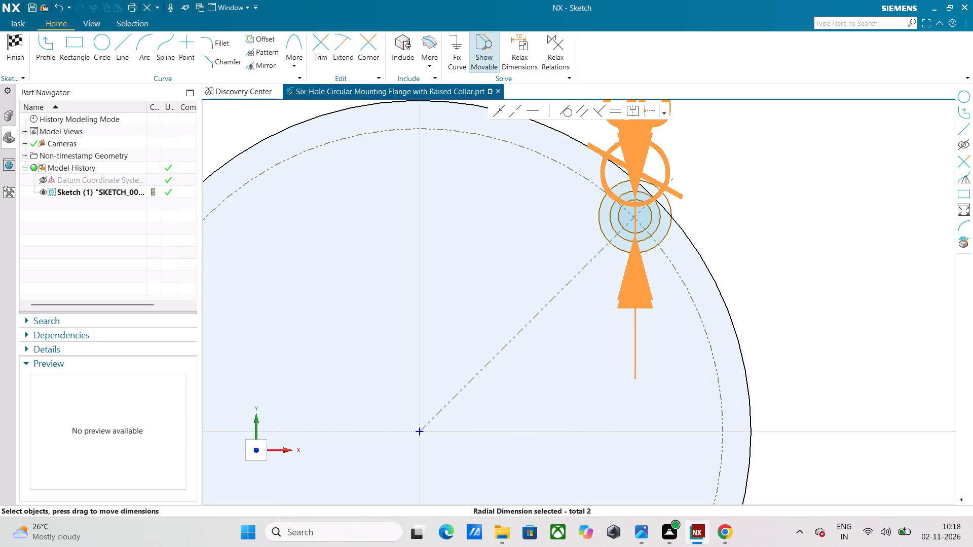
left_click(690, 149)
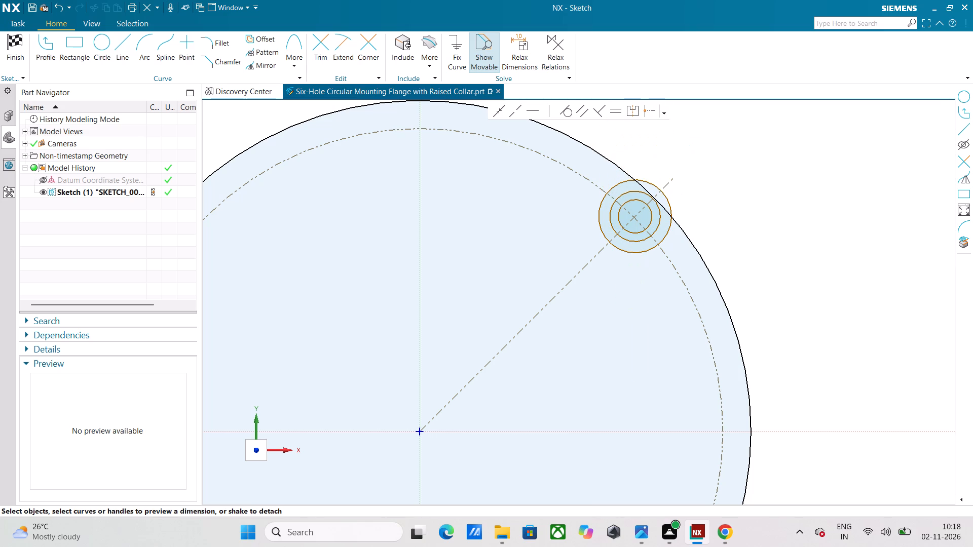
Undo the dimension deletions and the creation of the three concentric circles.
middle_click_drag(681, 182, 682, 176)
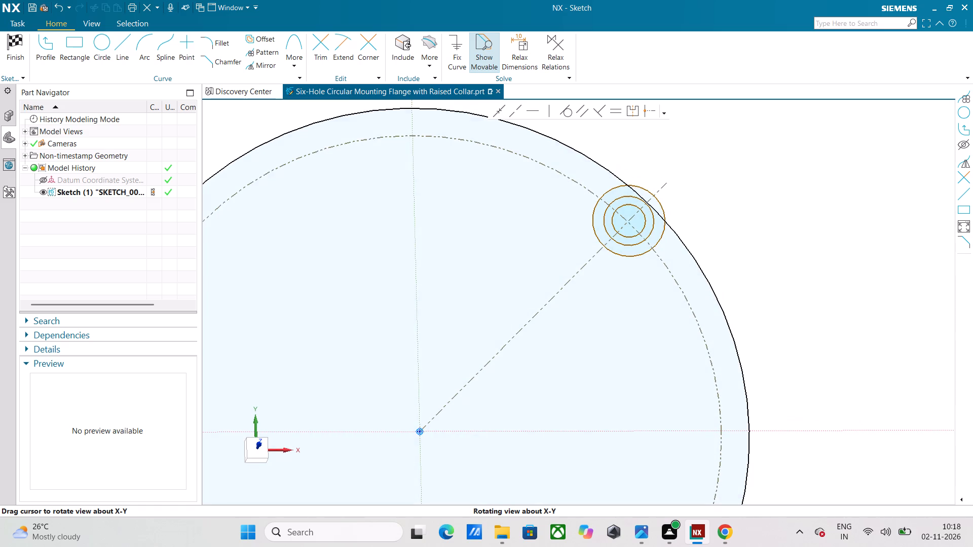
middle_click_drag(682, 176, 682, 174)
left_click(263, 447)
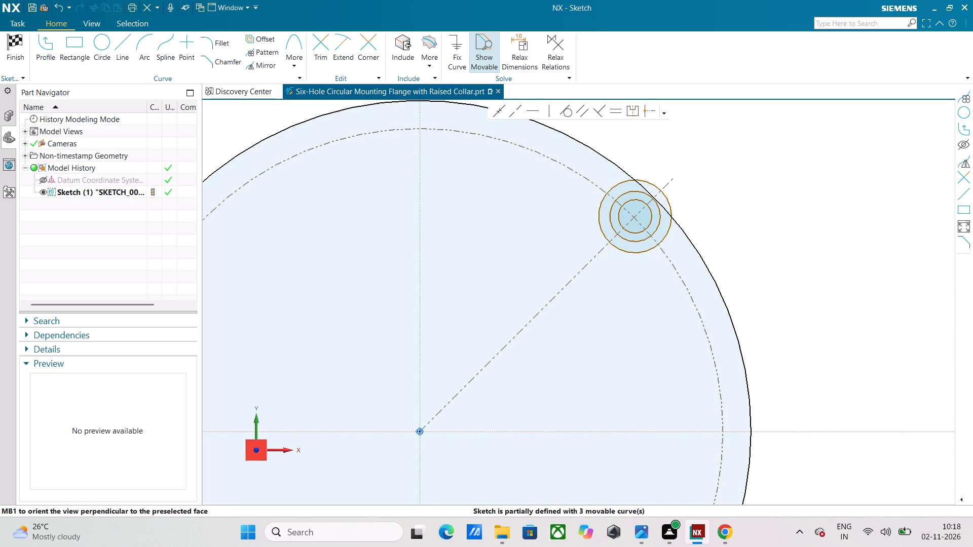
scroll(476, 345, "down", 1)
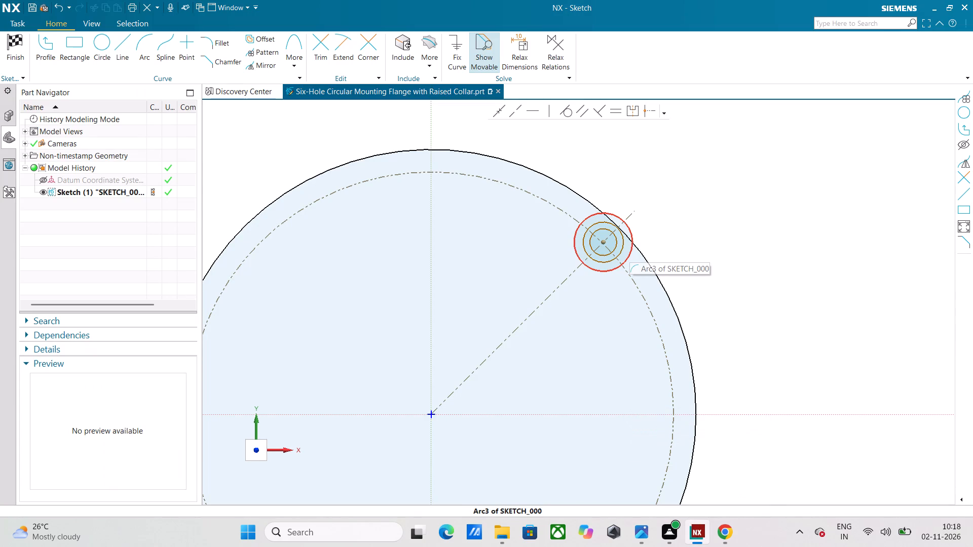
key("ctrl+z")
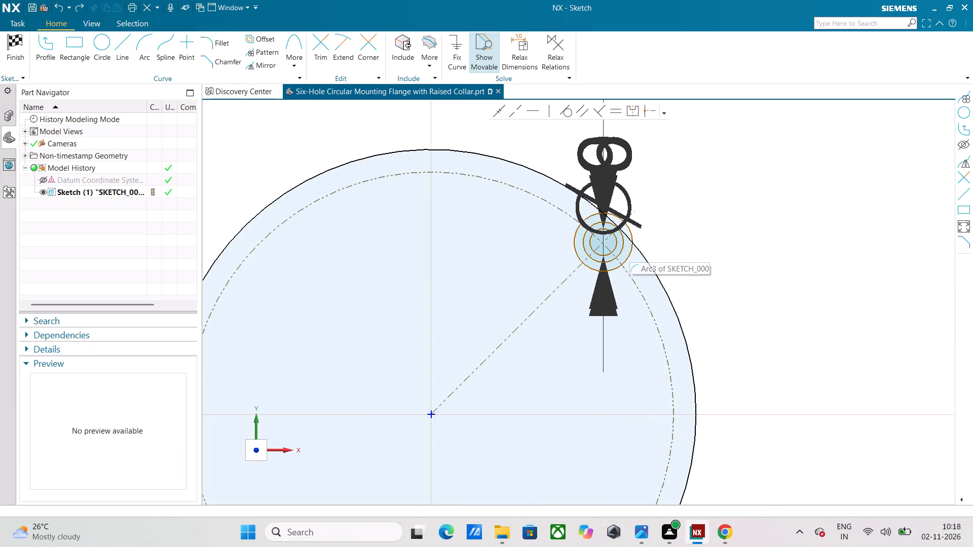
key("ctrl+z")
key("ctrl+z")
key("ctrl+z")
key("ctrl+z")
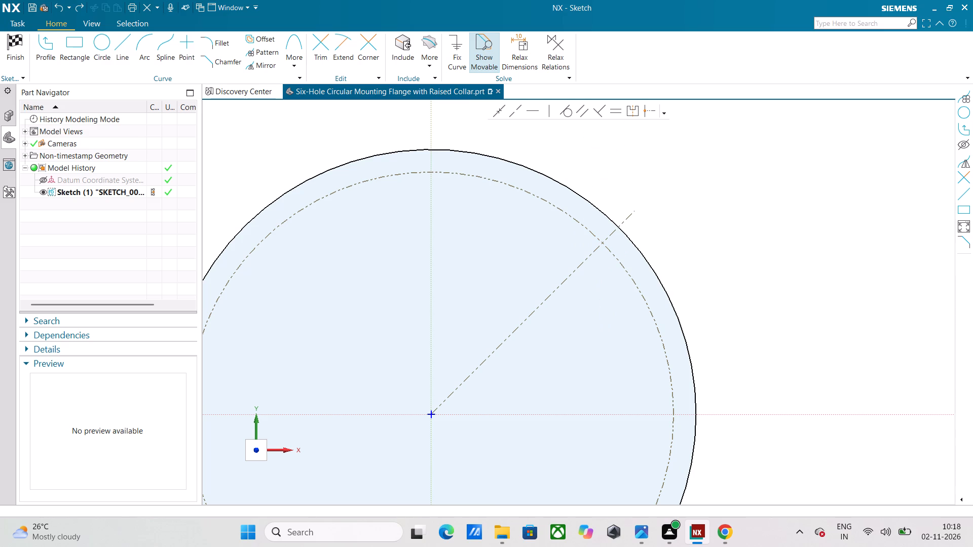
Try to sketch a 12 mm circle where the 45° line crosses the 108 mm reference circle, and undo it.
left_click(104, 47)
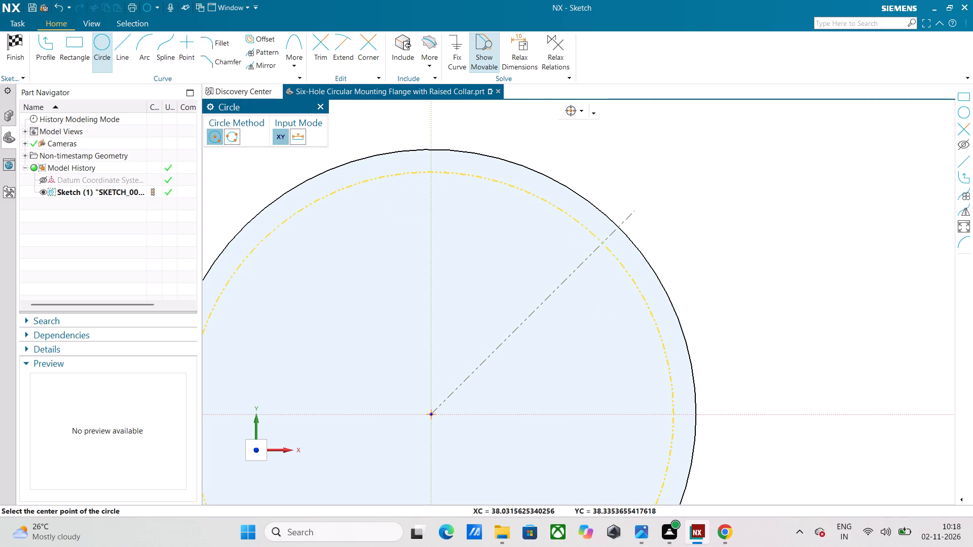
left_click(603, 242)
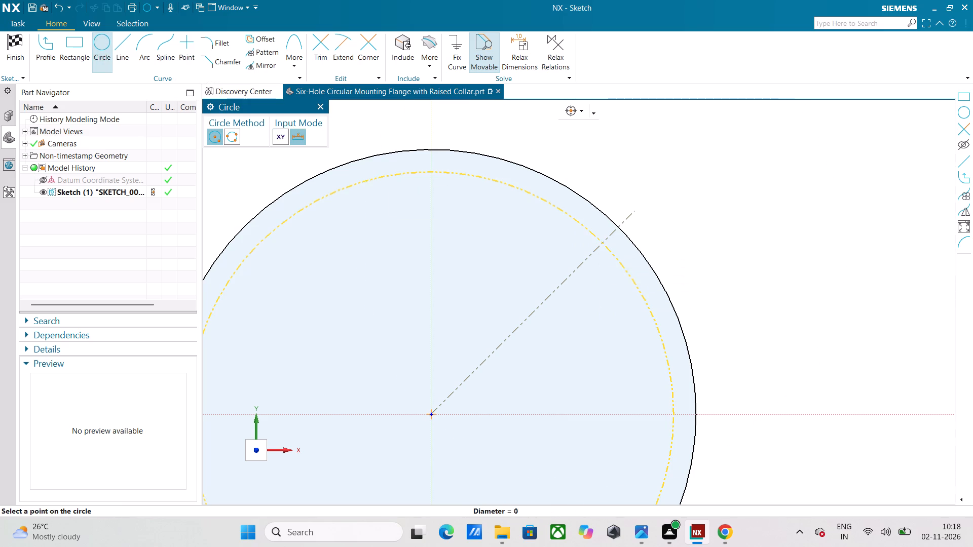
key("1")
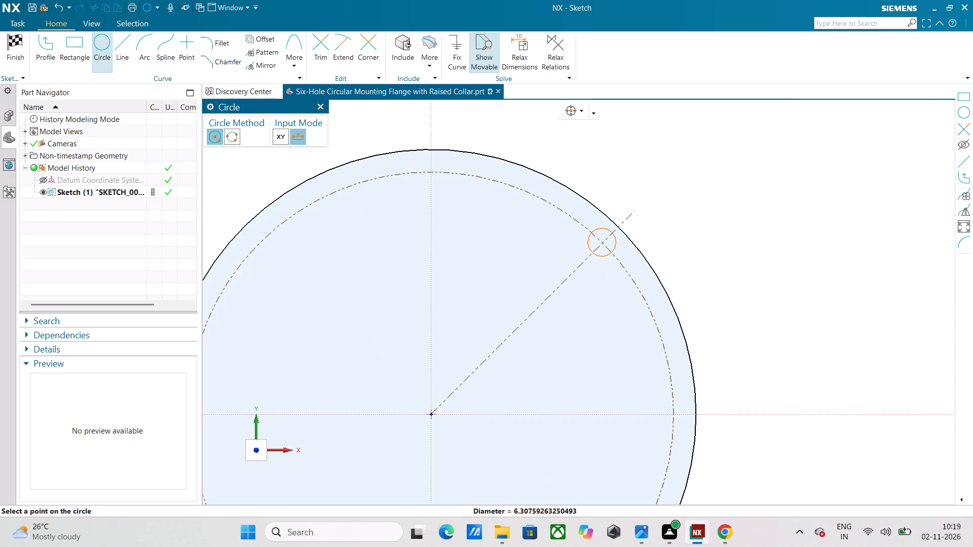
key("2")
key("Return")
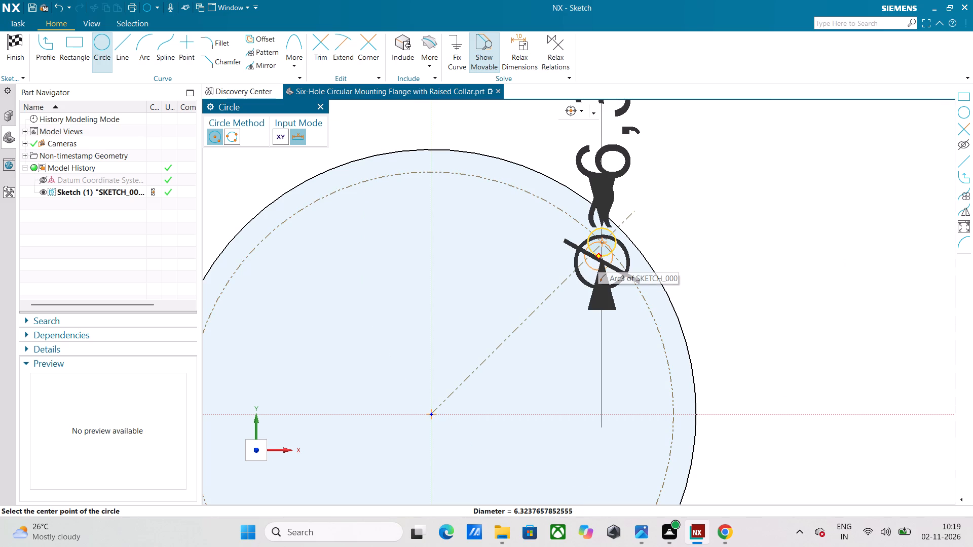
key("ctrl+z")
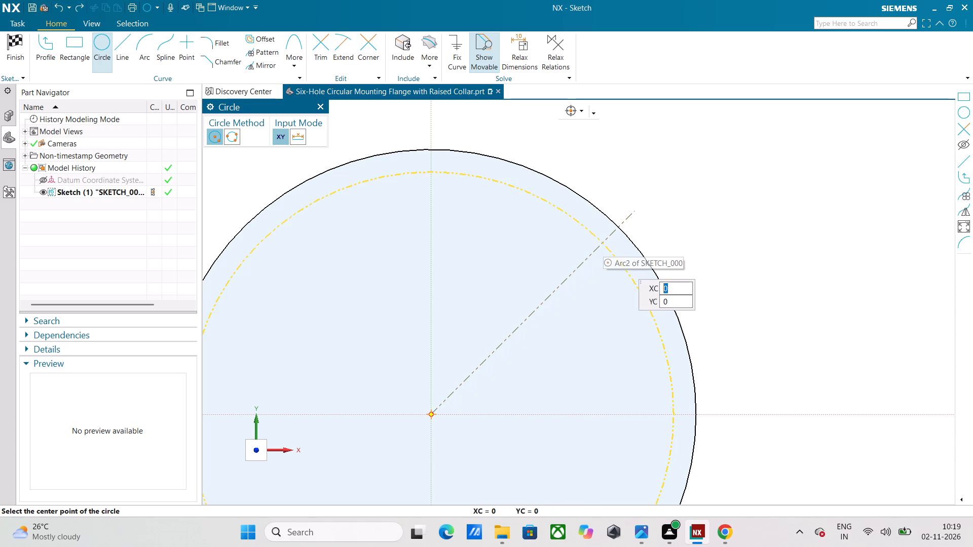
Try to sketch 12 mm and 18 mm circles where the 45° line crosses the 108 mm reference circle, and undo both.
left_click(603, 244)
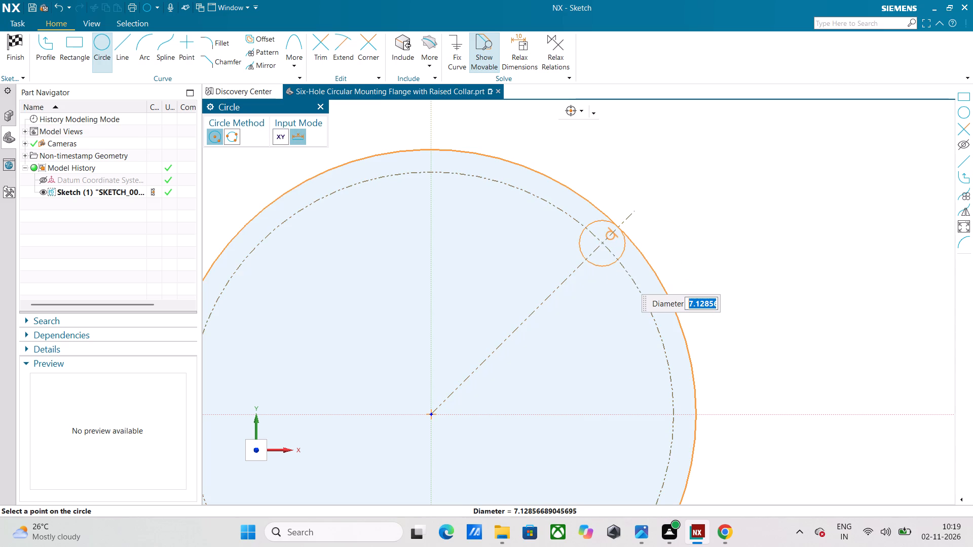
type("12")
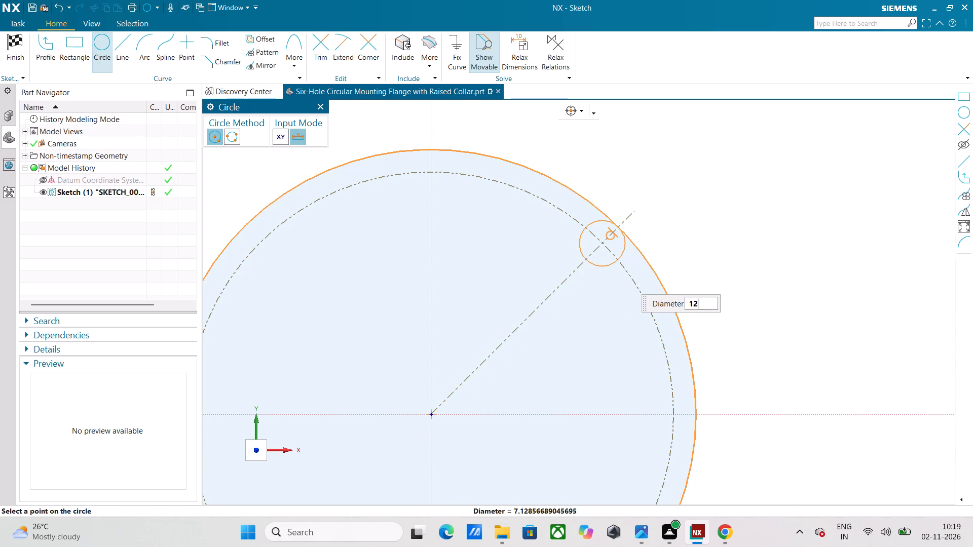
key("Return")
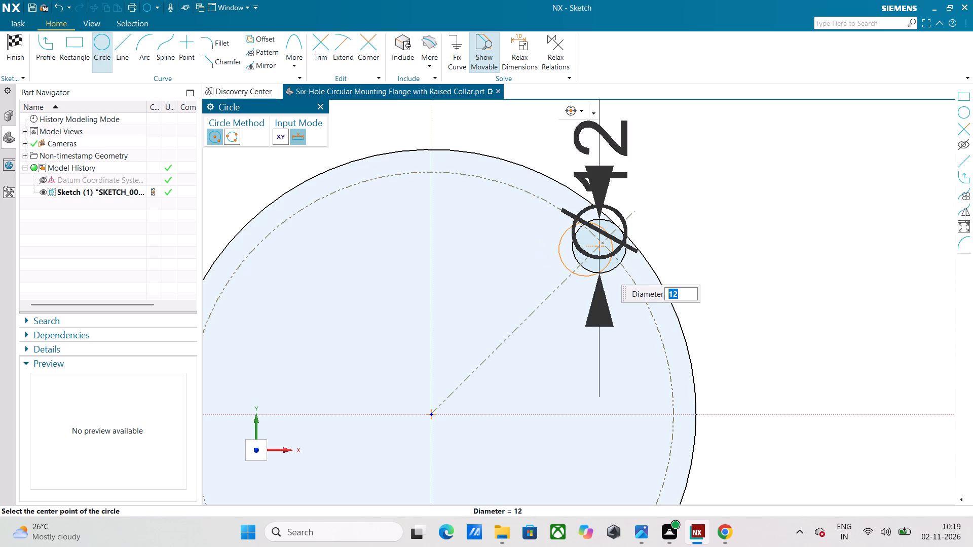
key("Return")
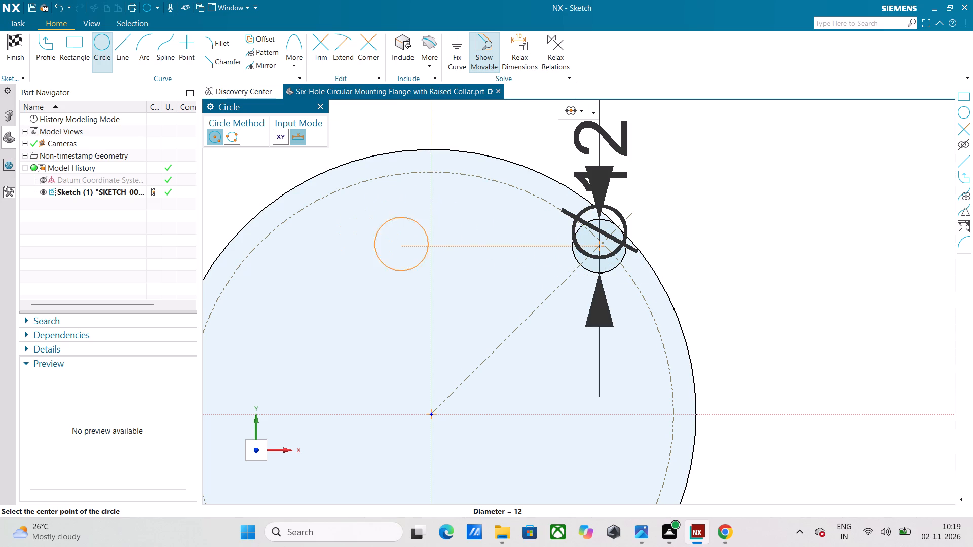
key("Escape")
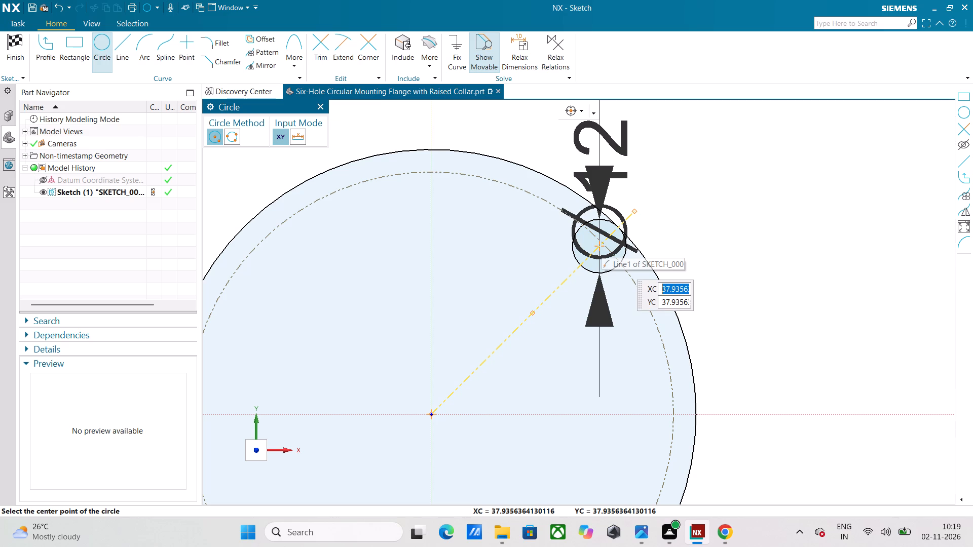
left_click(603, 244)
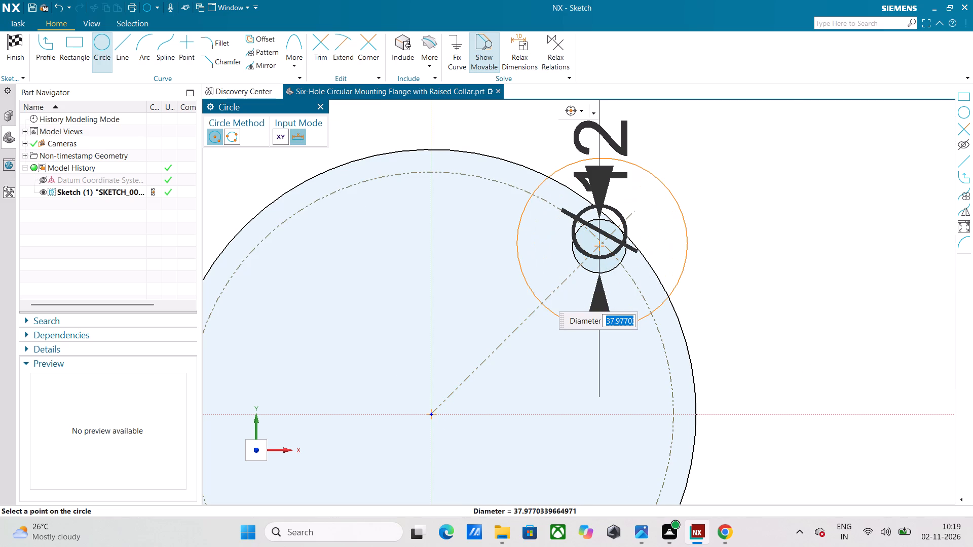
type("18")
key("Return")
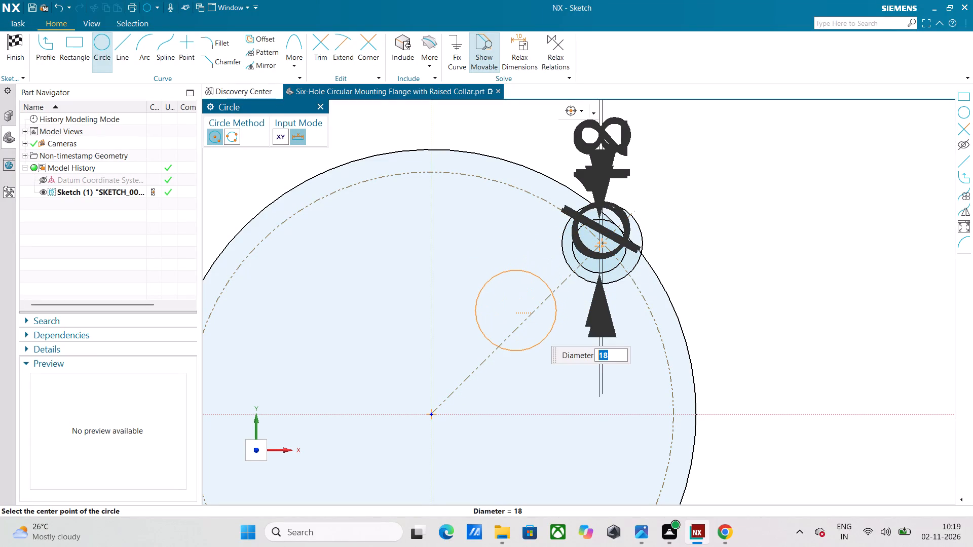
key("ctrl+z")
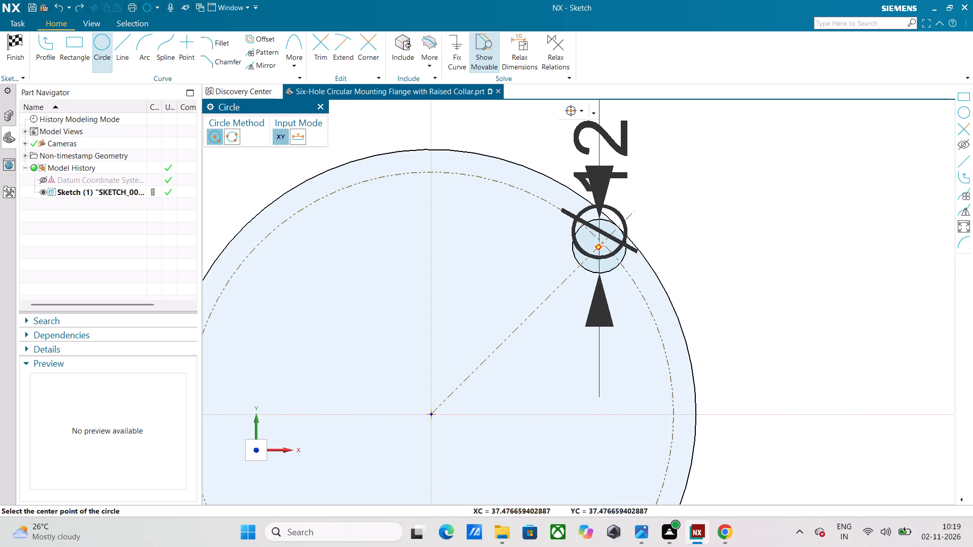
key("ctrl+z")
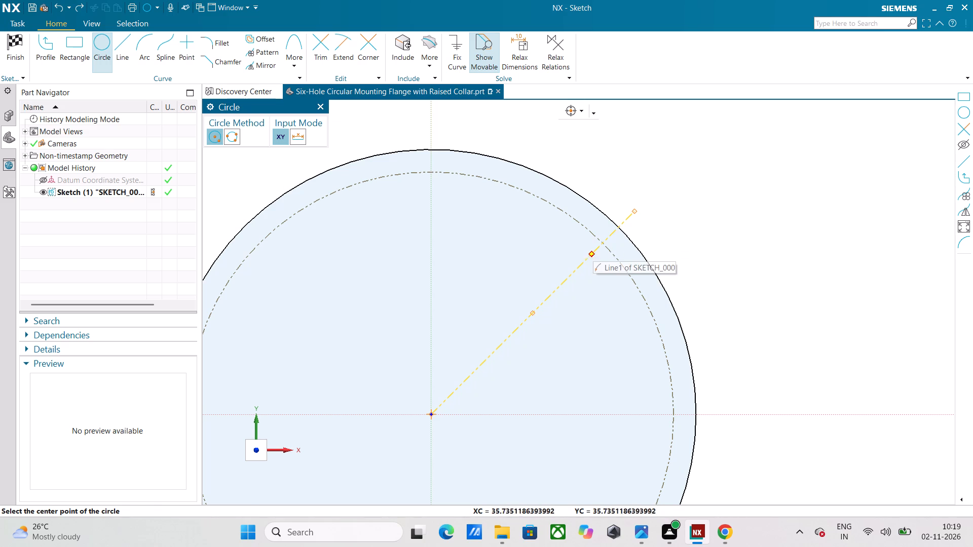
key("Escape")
Delete the diagonal reference line that extends past the flange's outer circle.
left_click(563, 282)
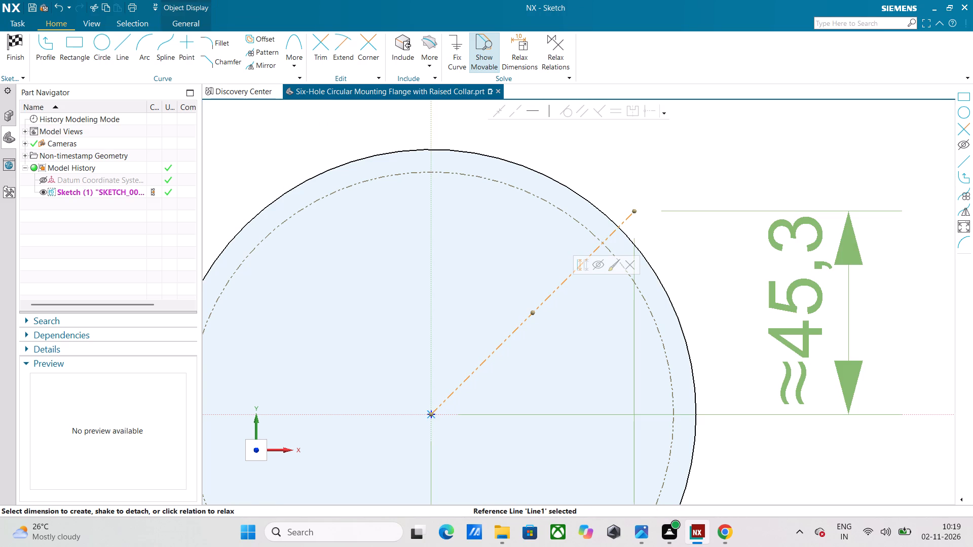
key("Delete")
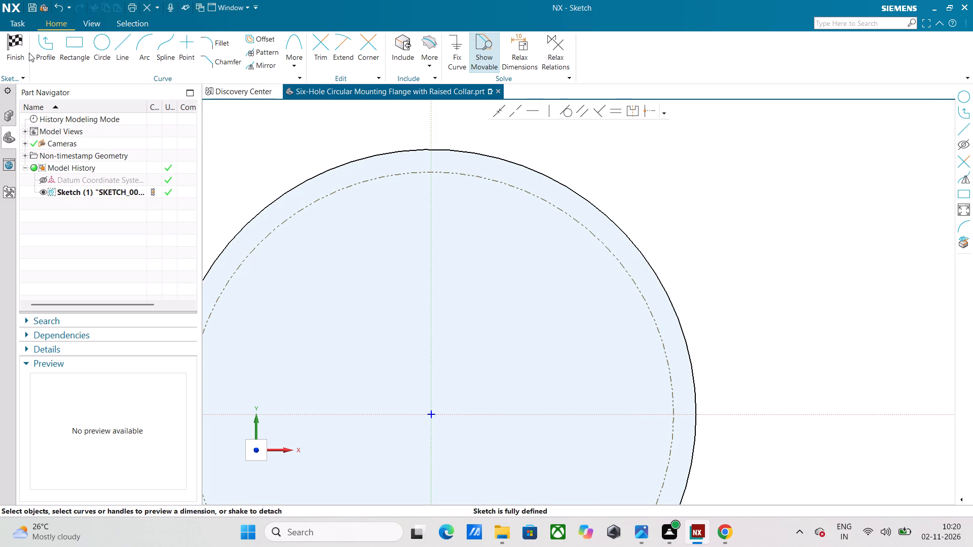
Sketch a 54 mm line at 45° from the sketch origin to the 108 mm reference circle.
left_click(115, 45)
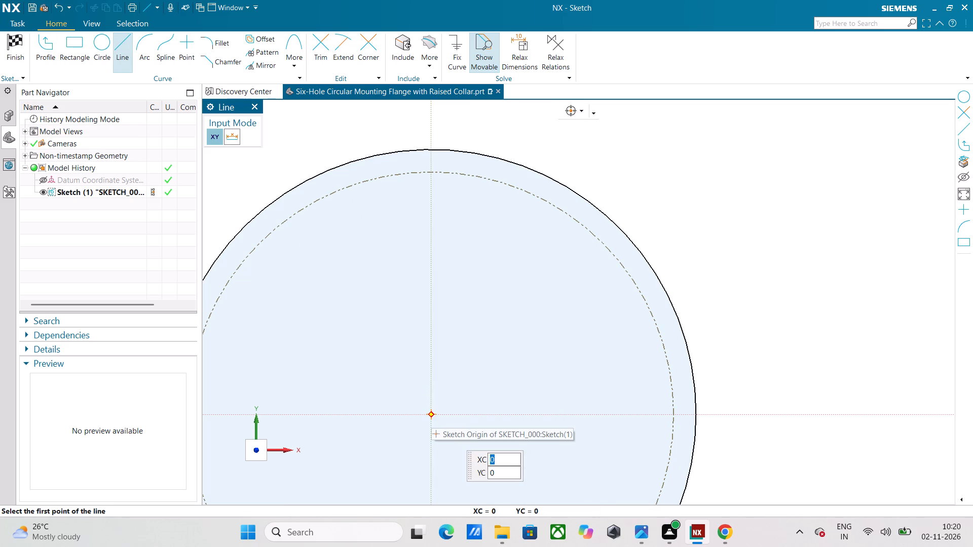
left_click(431, 415)
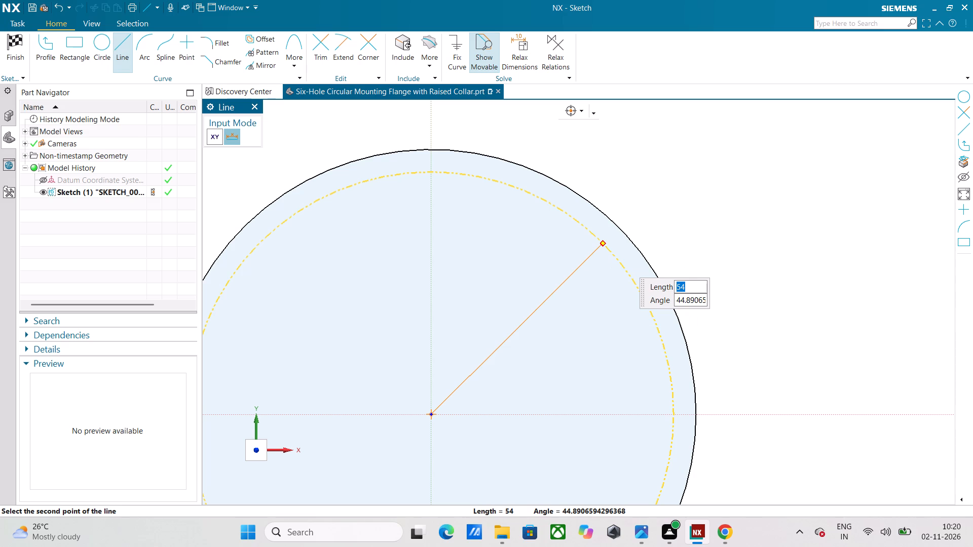
key("Return")
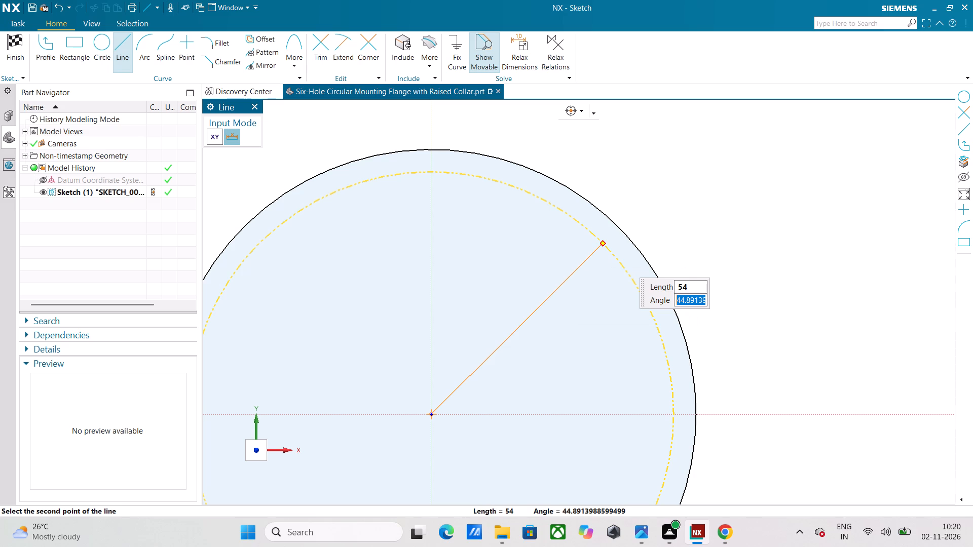
type("45")
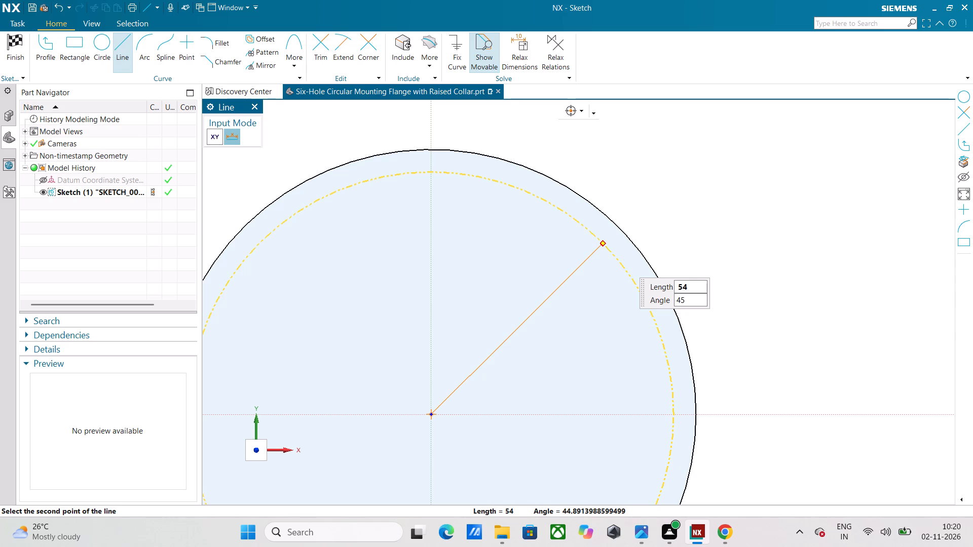
key("Return")
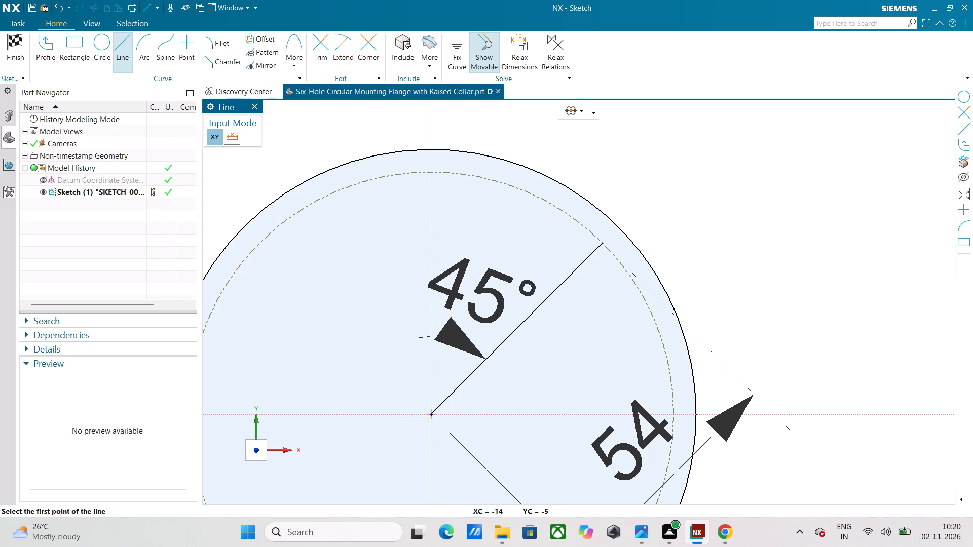
key("Escape")
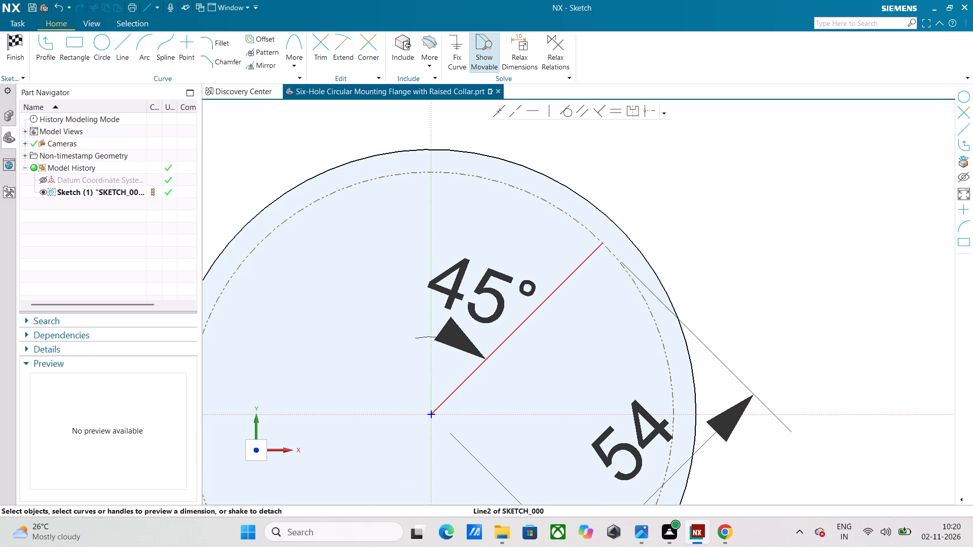
Convert the new 45° line to a reference line.
left_click(482, 364)
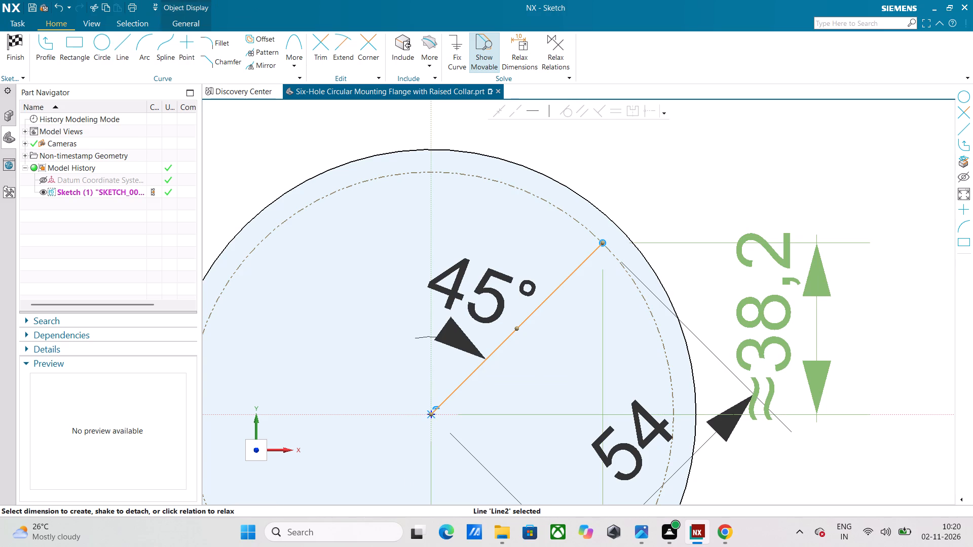
left_click(562, 281)
left_click(583, 264)
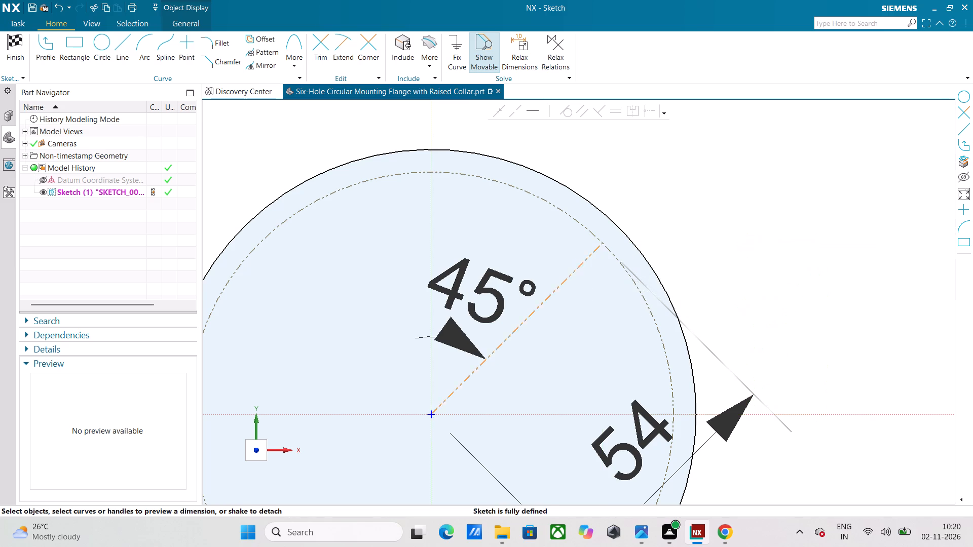
Delete the 45° angle and 54 mm length dimensions of the diagonal reference line.
left_click(497, 297)
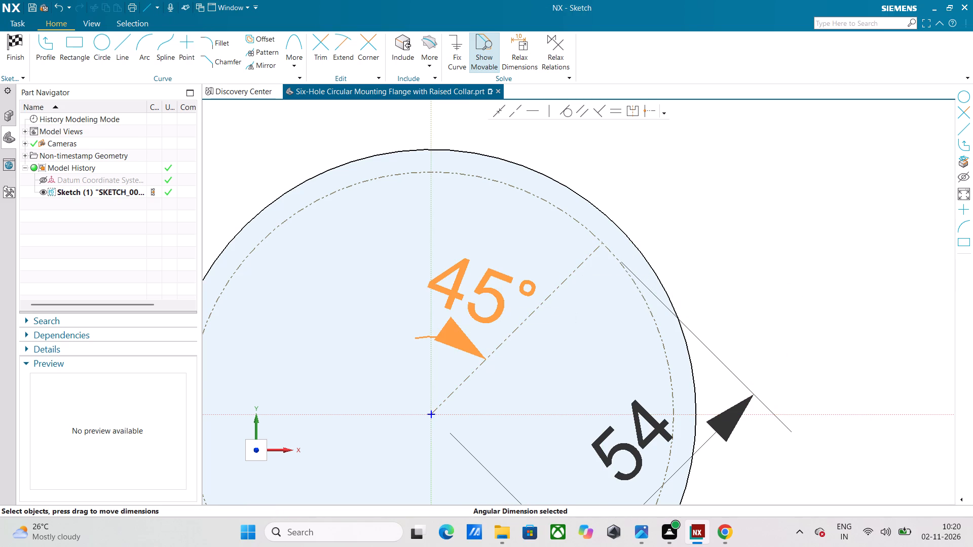
left_click(497, 301)
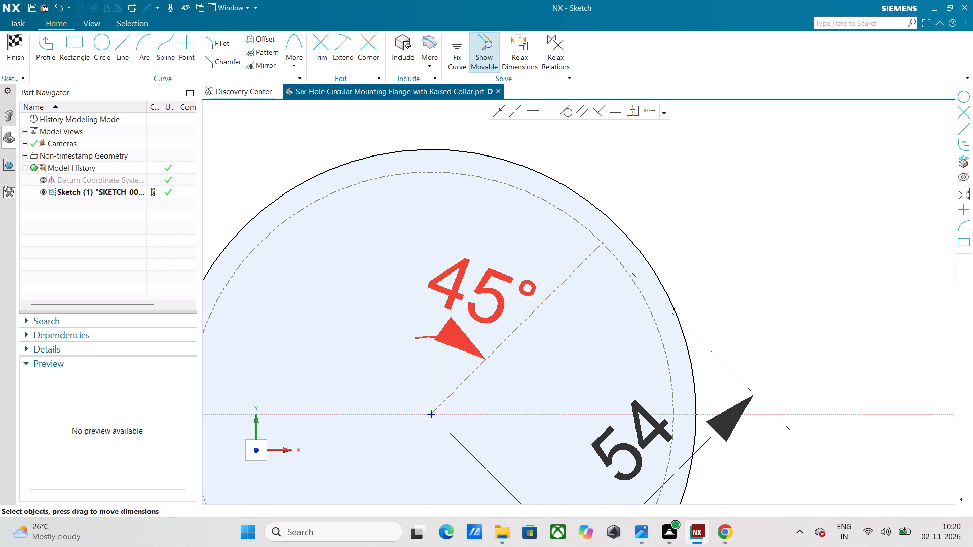
left_click(501, 300)
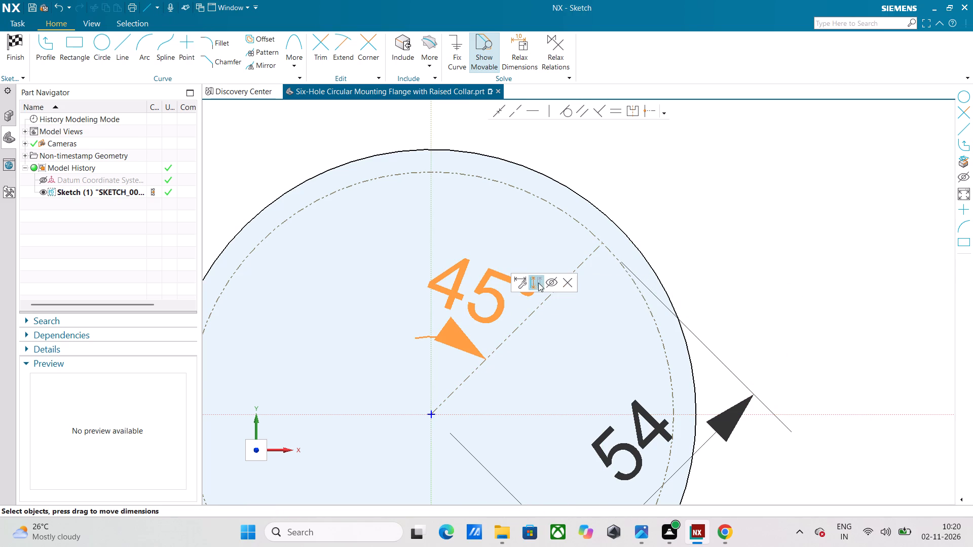
left_click(563, 282)
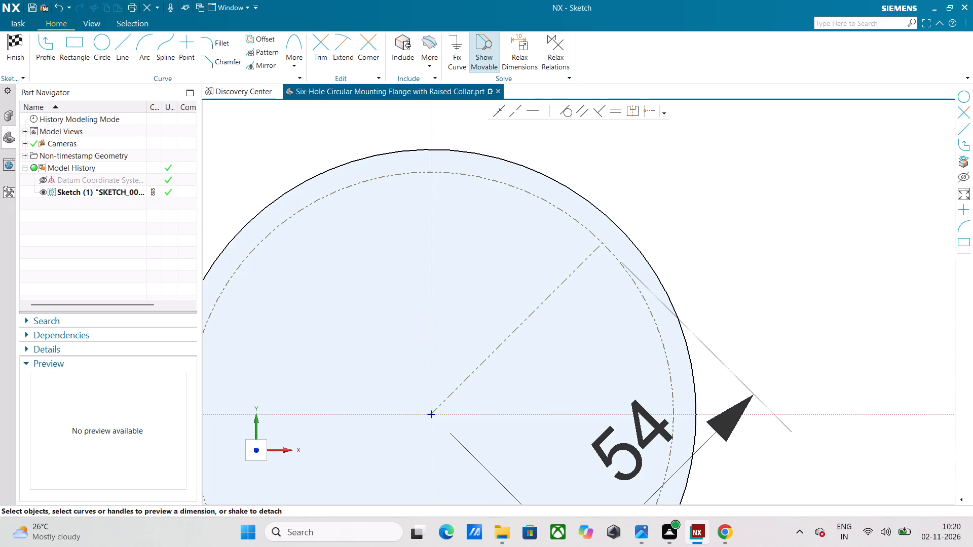
left_click(654, 433)
left_click(654, 432)
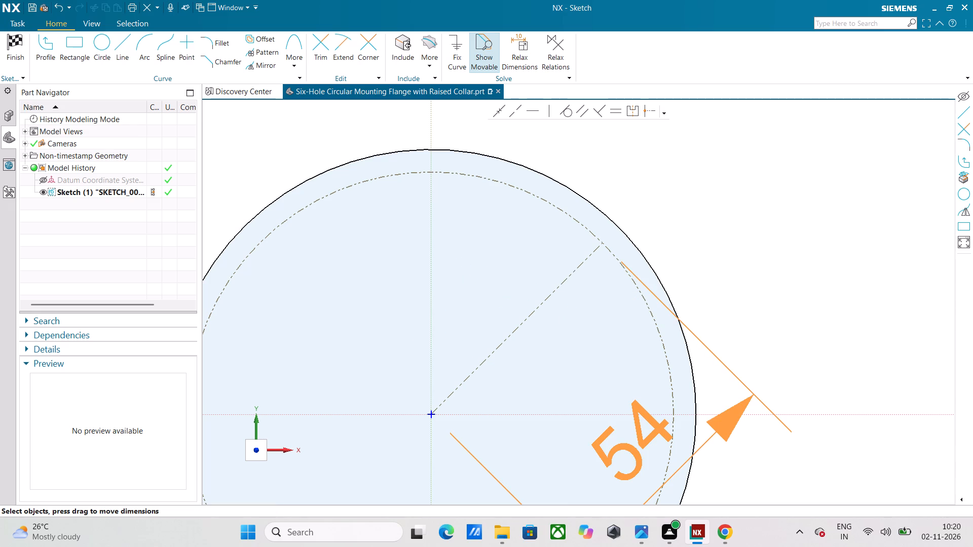
left_click(722, 417)
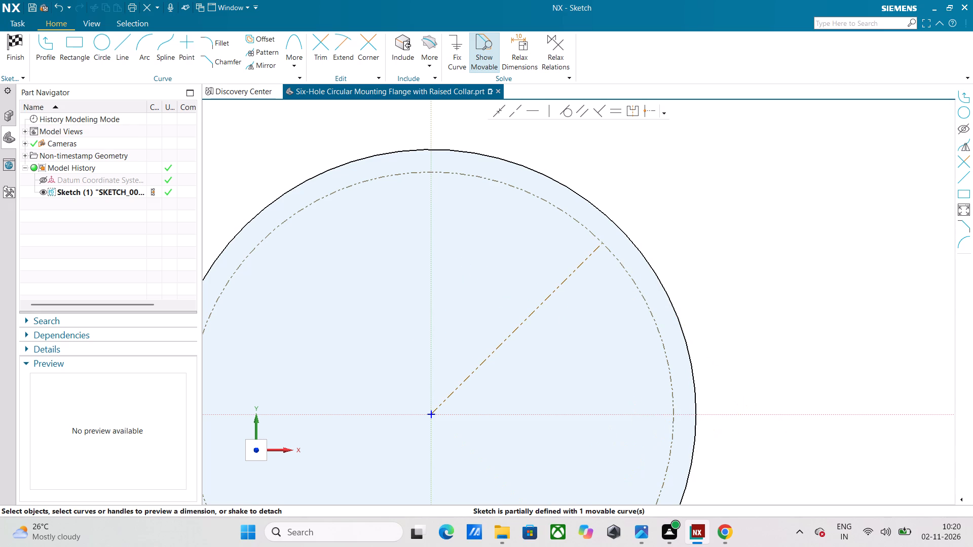
Sketch a 12 mm diameter circle centred on the diagonal line's endpoint on the 108 mm reference circle.
left_click(102, 42)
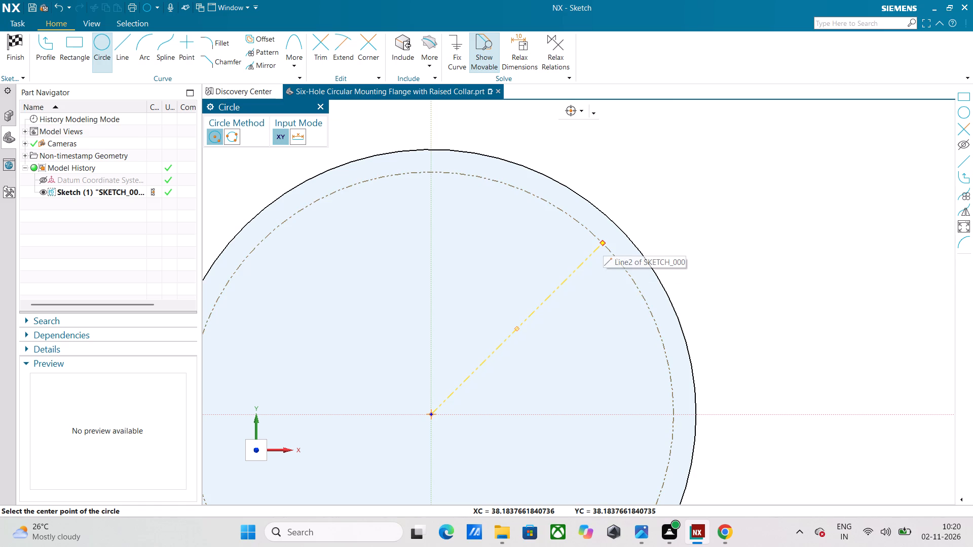
scroll(603, 243, "up", 3)
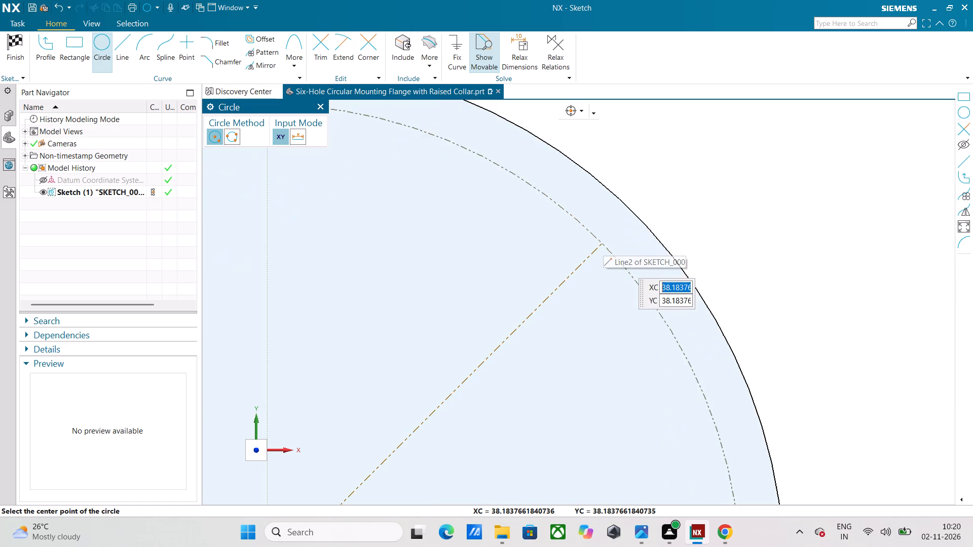
scroll(603, 243, "up", 11)
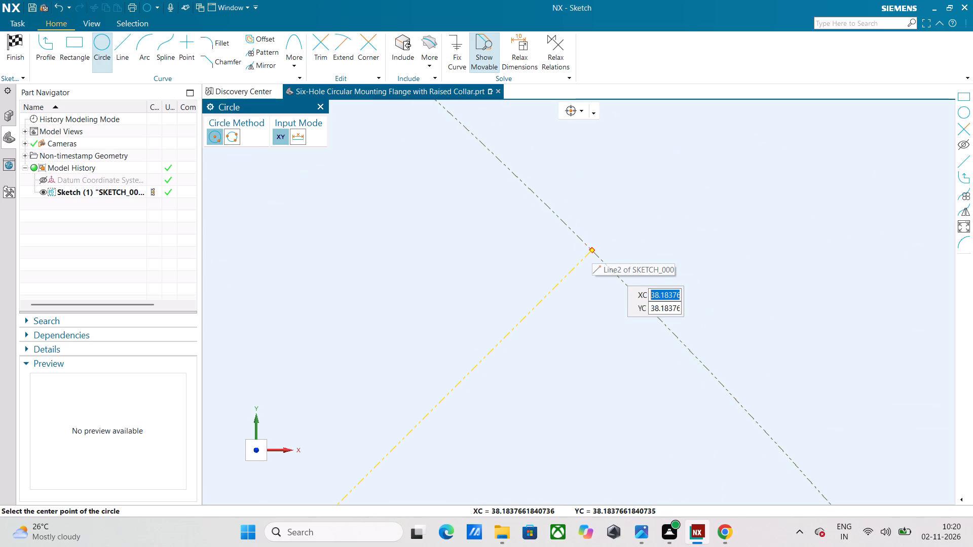
left_click(592, 249)
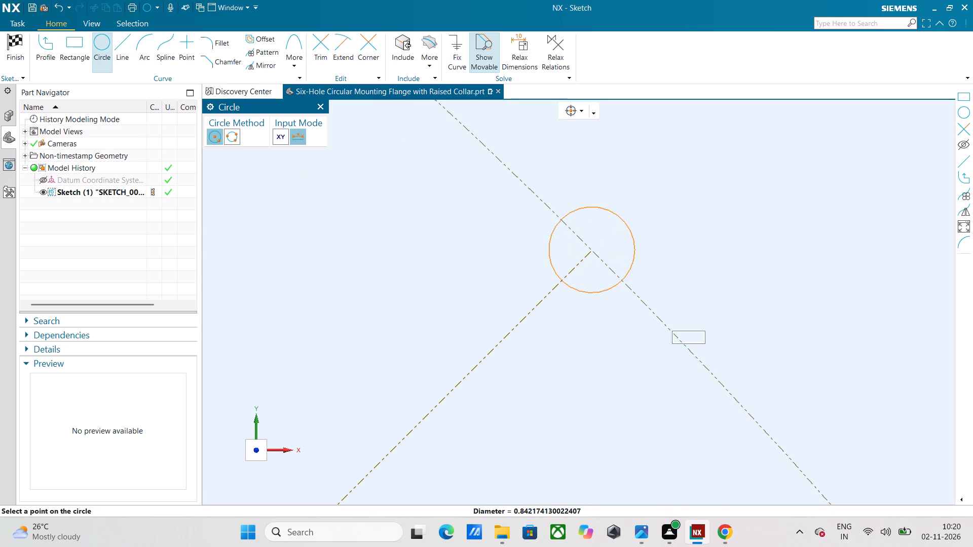
key("1")
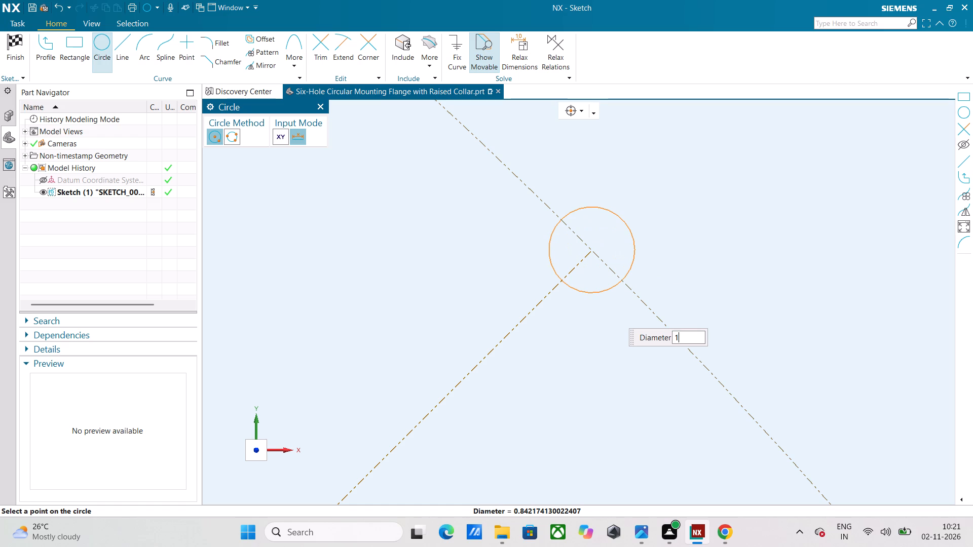
key("2")
key("Return")
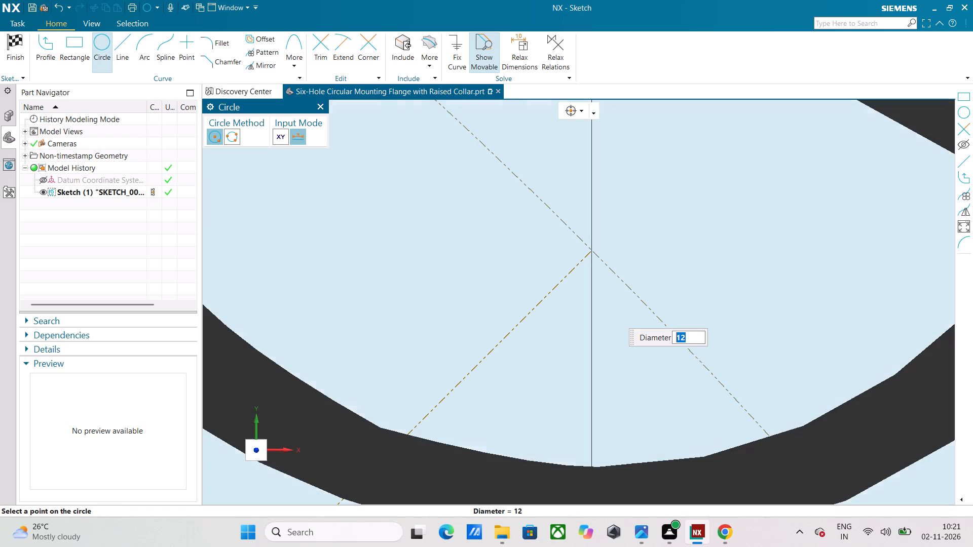
scroll(594, 293, "down", 2)
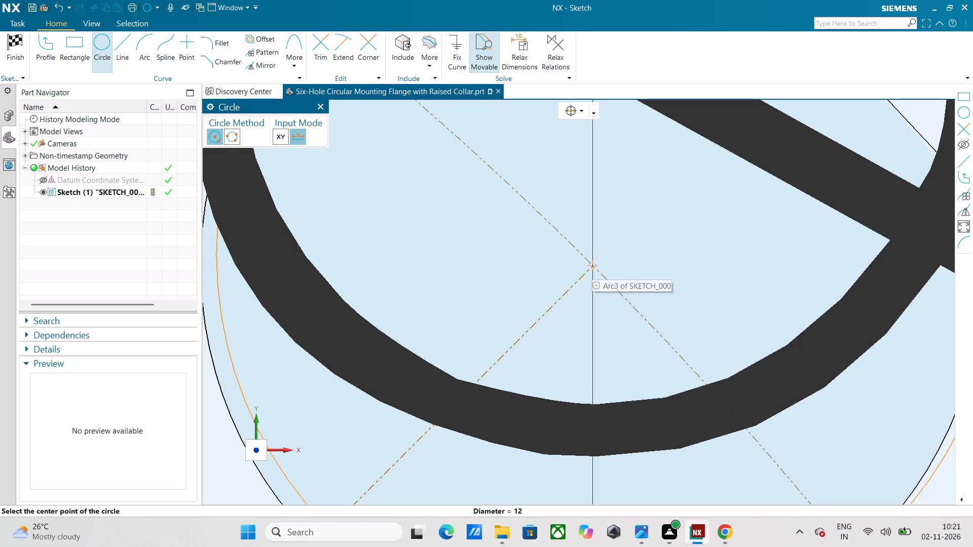
key("Escape")
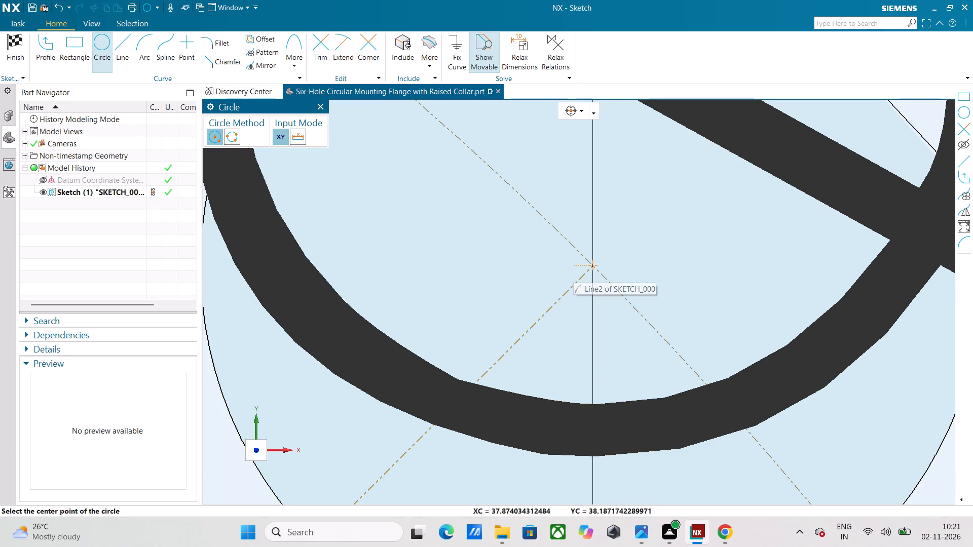
key("Escape")
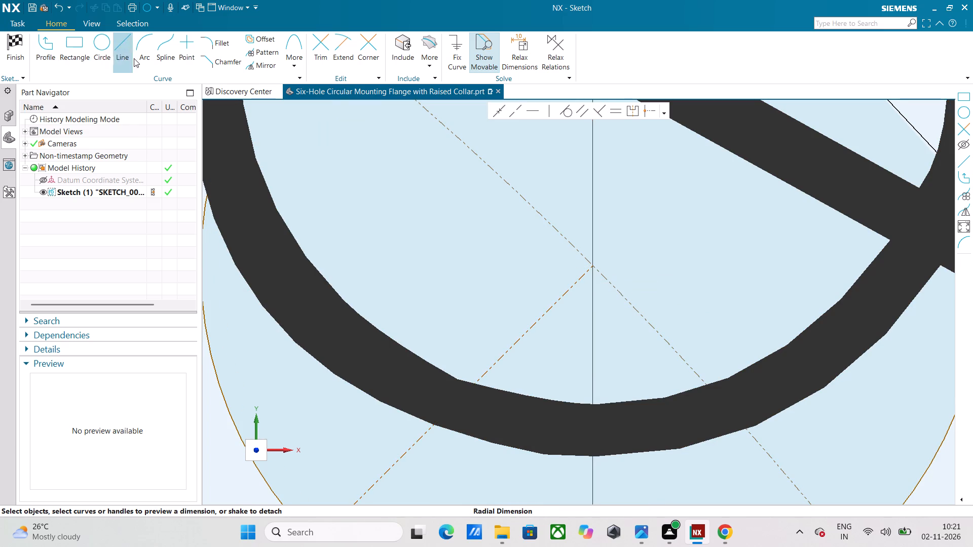
Sketch an 18 mm diameter circle concentric with the 12 mm hole circle on the 108 mm reference circle.
left_click(95, 47)
scroll(589, 254, "up", 3)
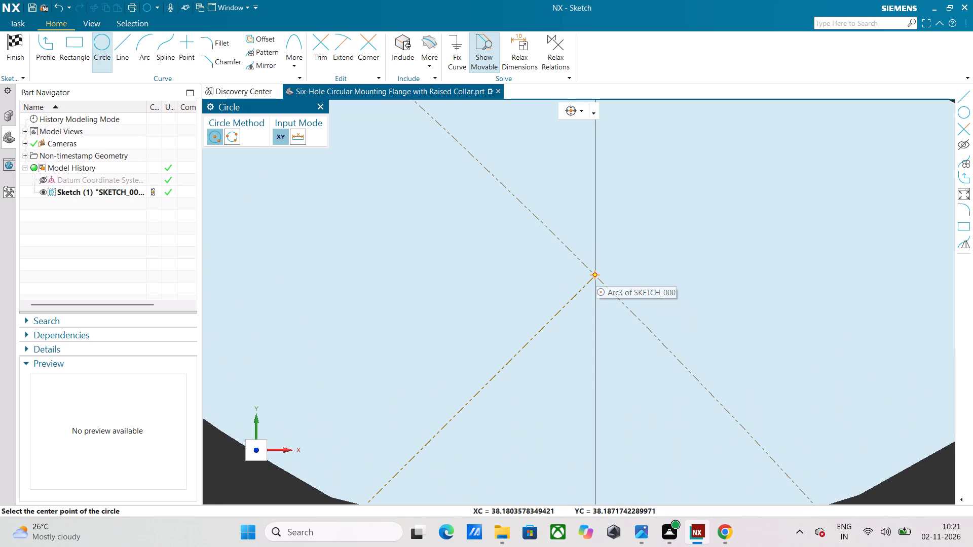
left_click(595, 275)
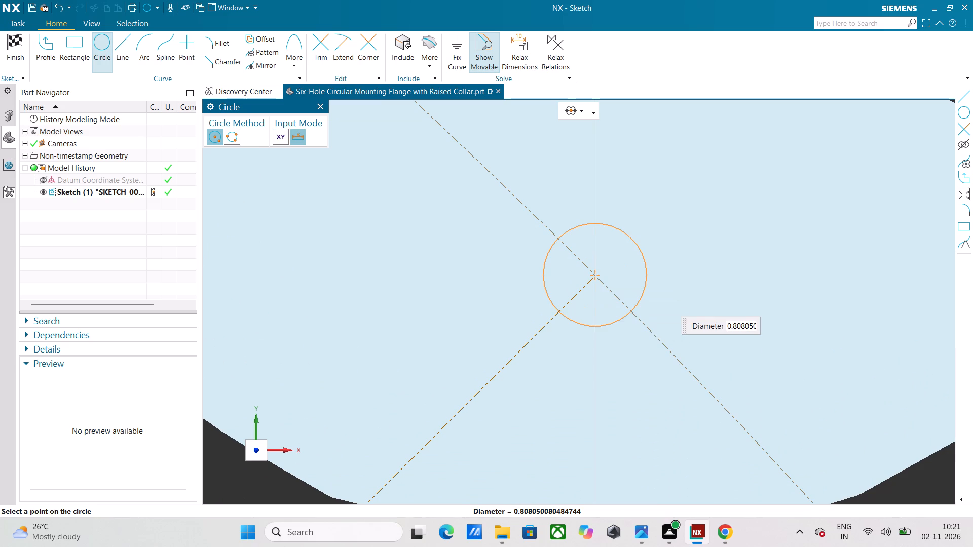
type("18")
key("Return")
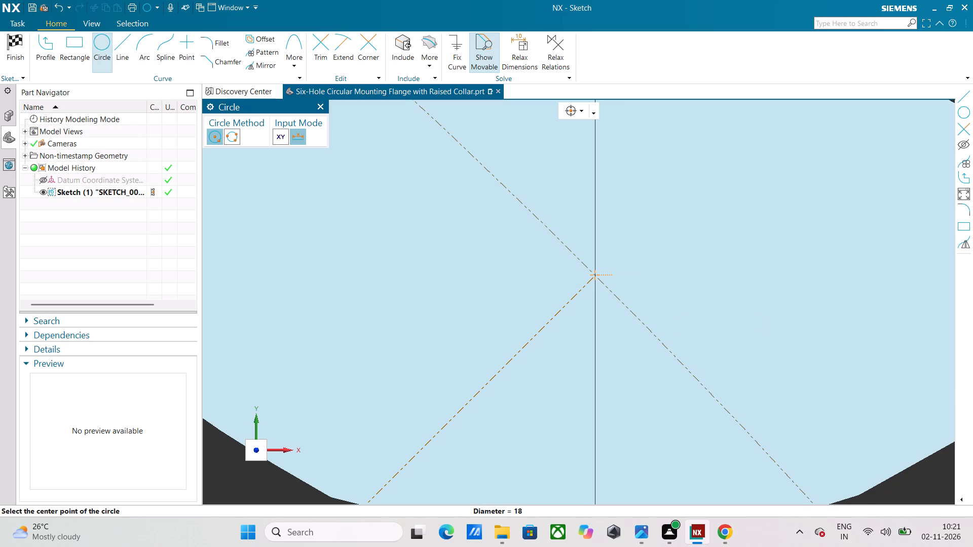
key("Escape")
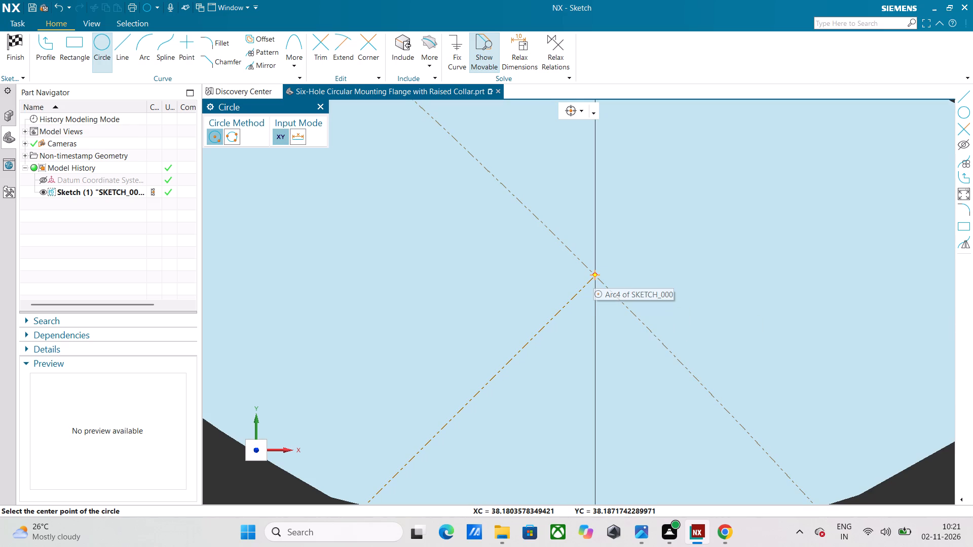
Sketch a 26 mm diameter circle concentric with the 12 mm and 18 mm circles at the diagonal line's endpoint.
left_click(593, 275)
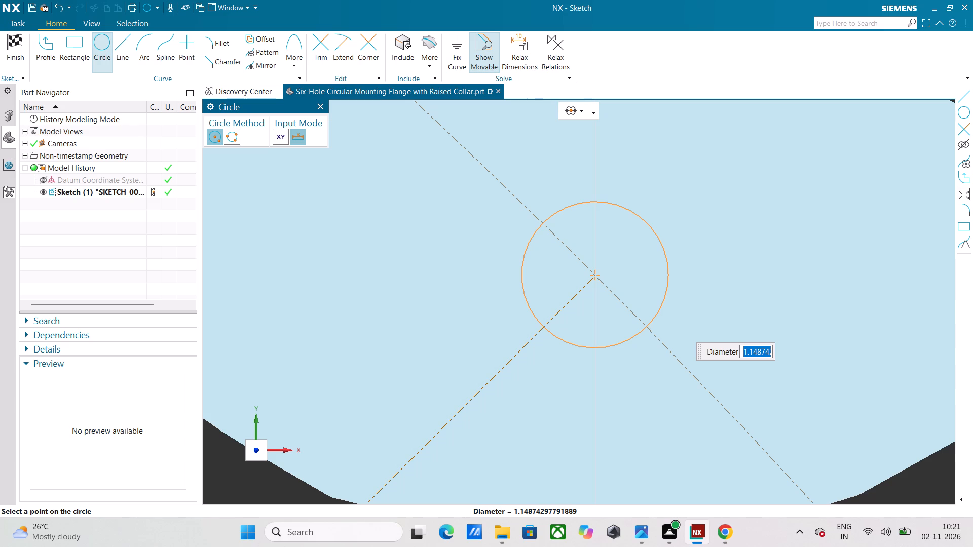
type("29")
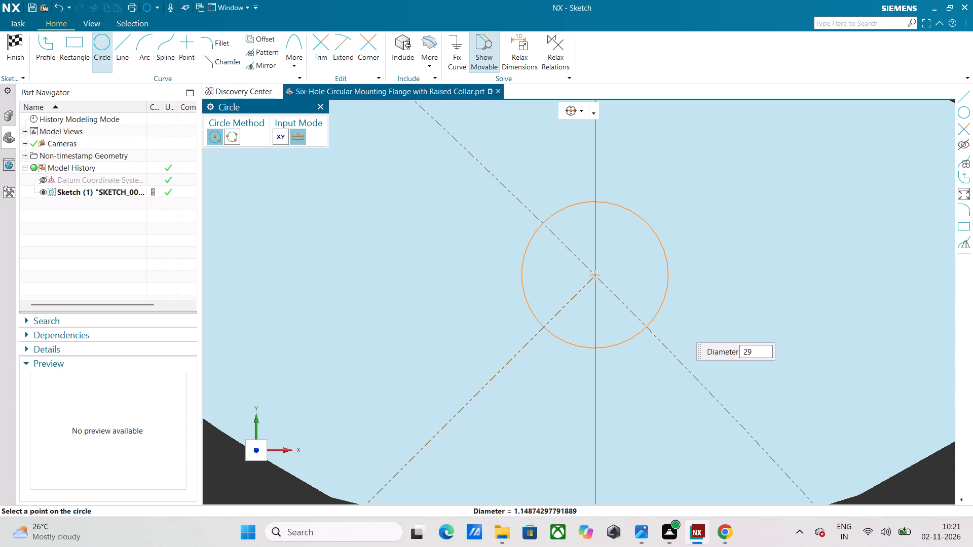
key("BackSpace")
key("6")
key("Return")
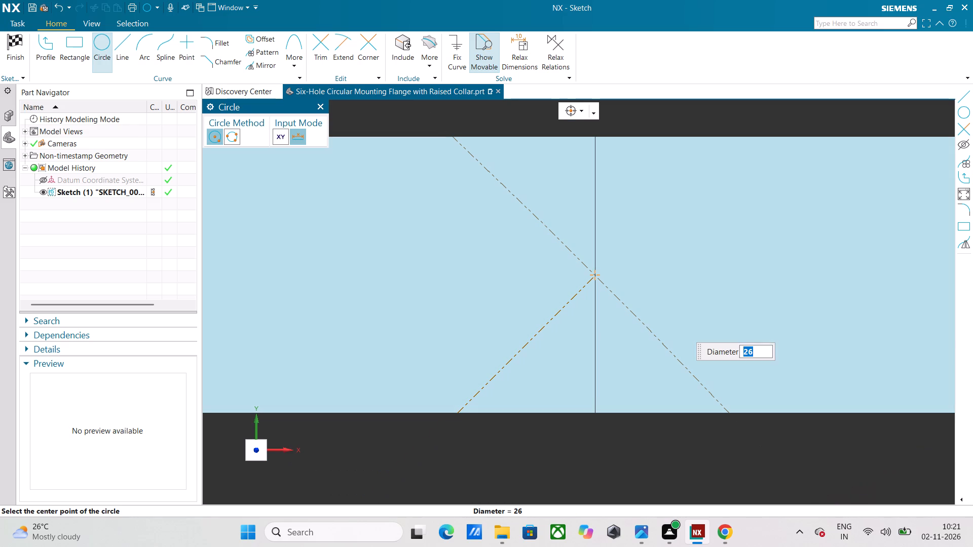
scroll(660, 258, "down", 6)
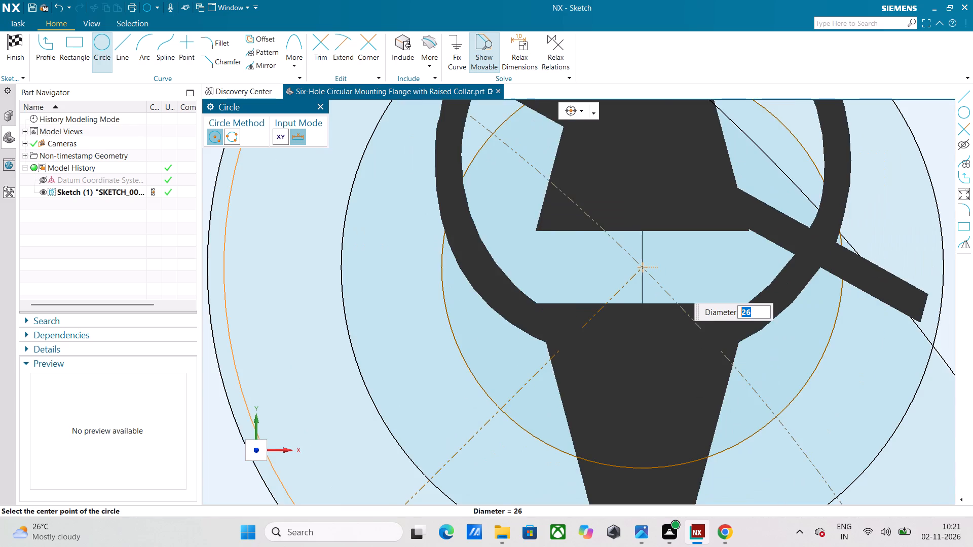
scroll(659, 267, "down", 3)
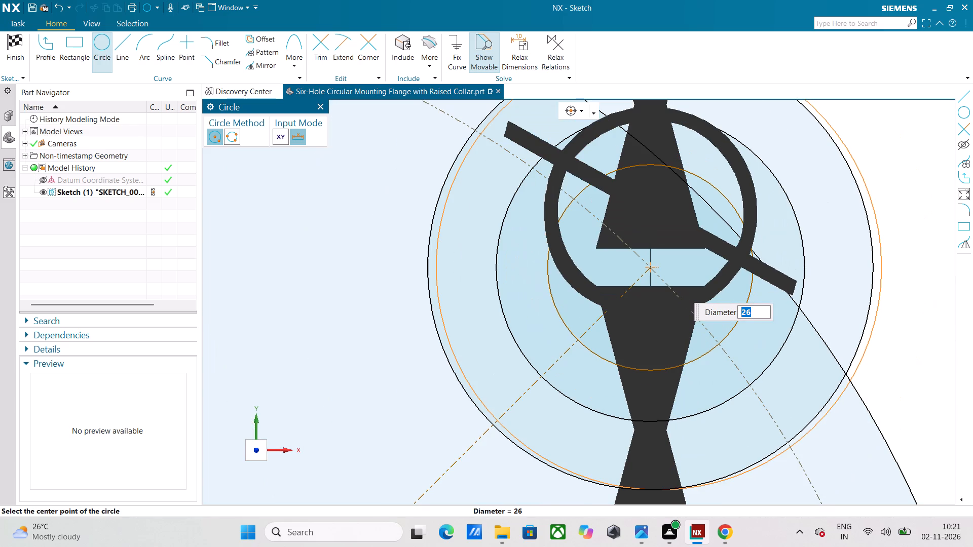
key("Escape")
key("Escape")
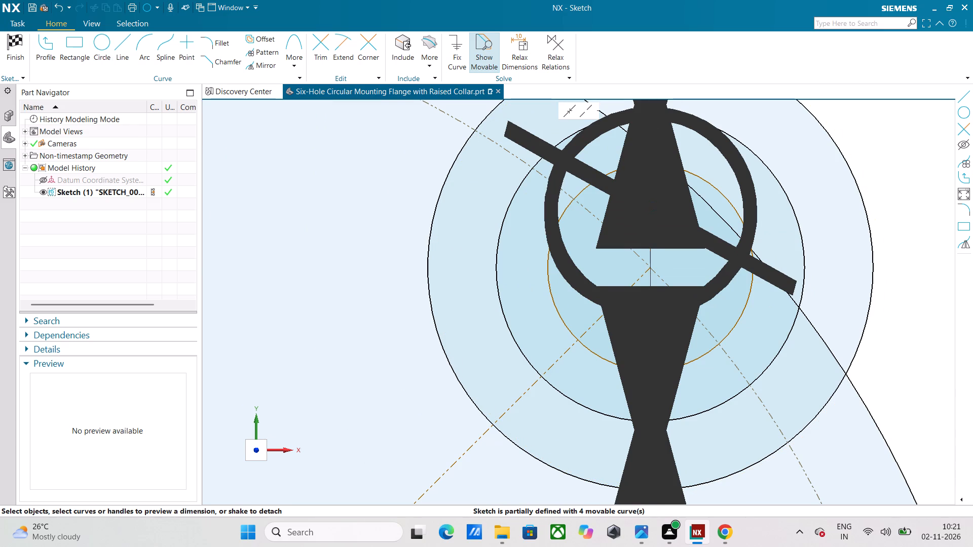
Delete the diameter dimensions of the concentric circles at the diagonal reference line's endpoint.
left_click(653, 207)
left_click(717, 191)
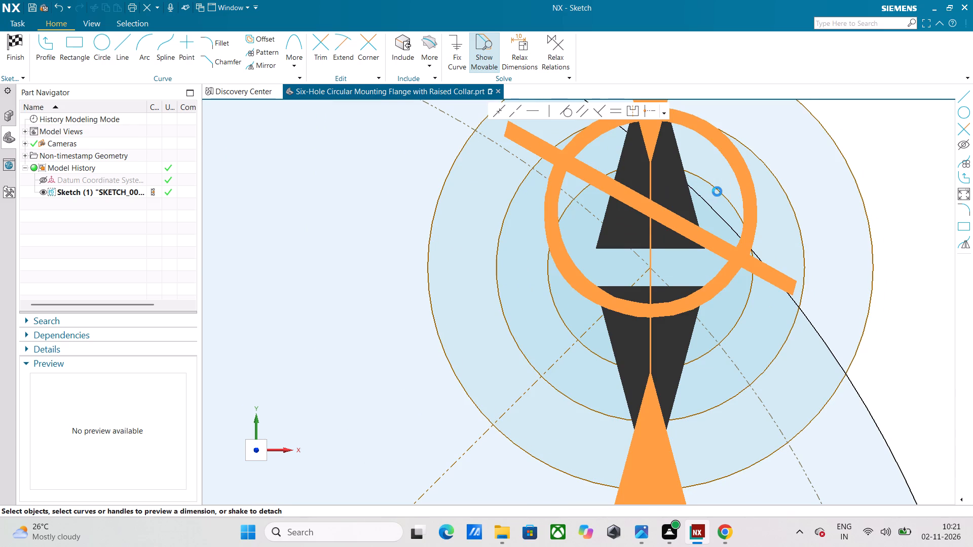
left_click(669, 204)
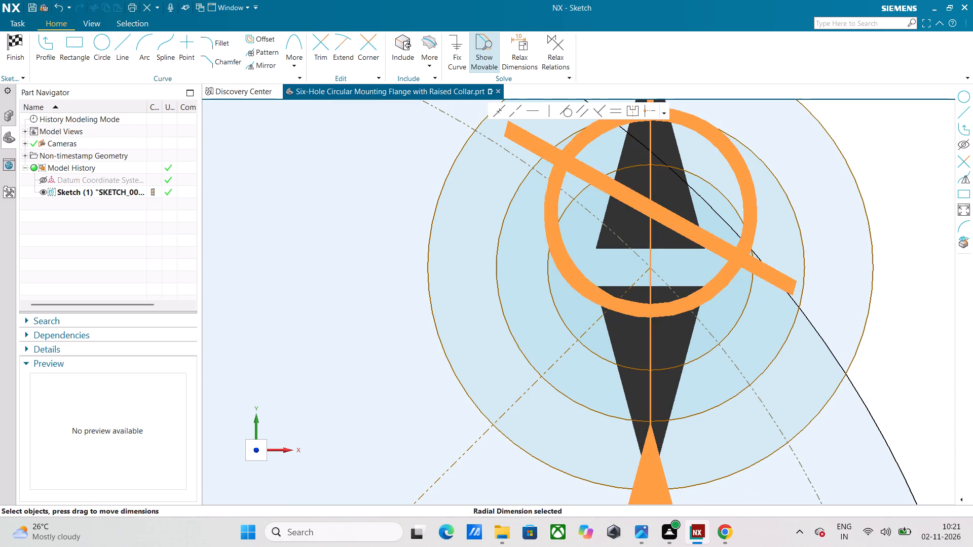
left_click(658, 219)
left_click(705, 207)
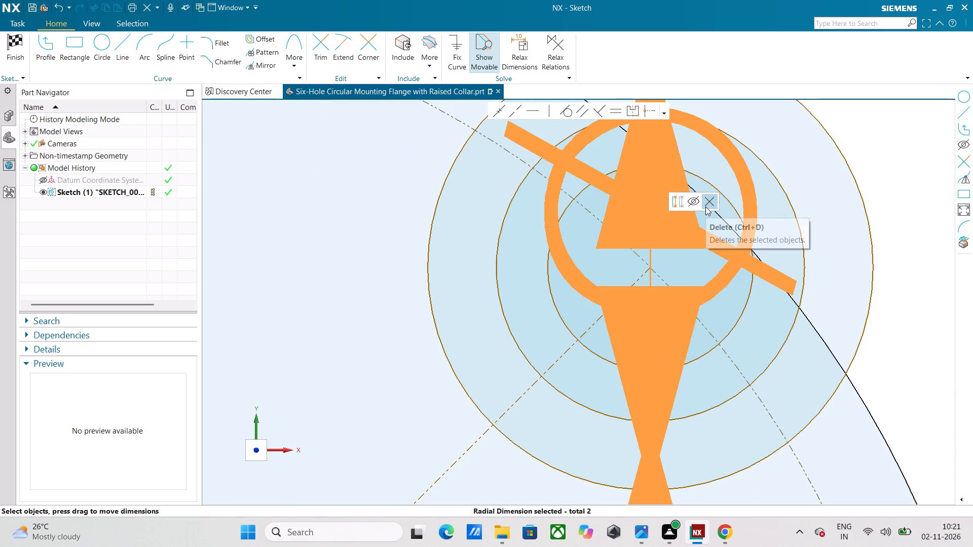
Sketch a 95 mm diameter circle centred on the sketch origin.
scroll(677, 217, "down", 3)
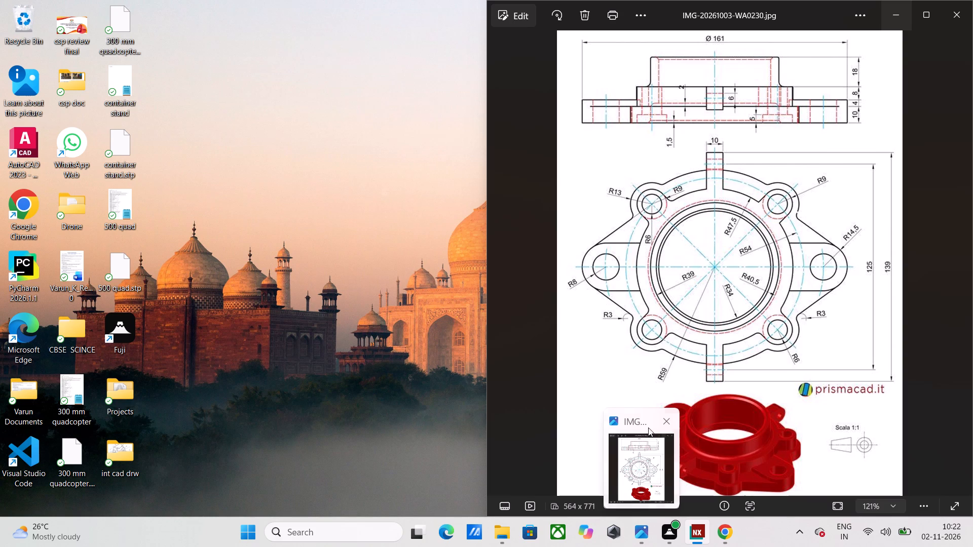
scroll(570, 287, "down", 4)
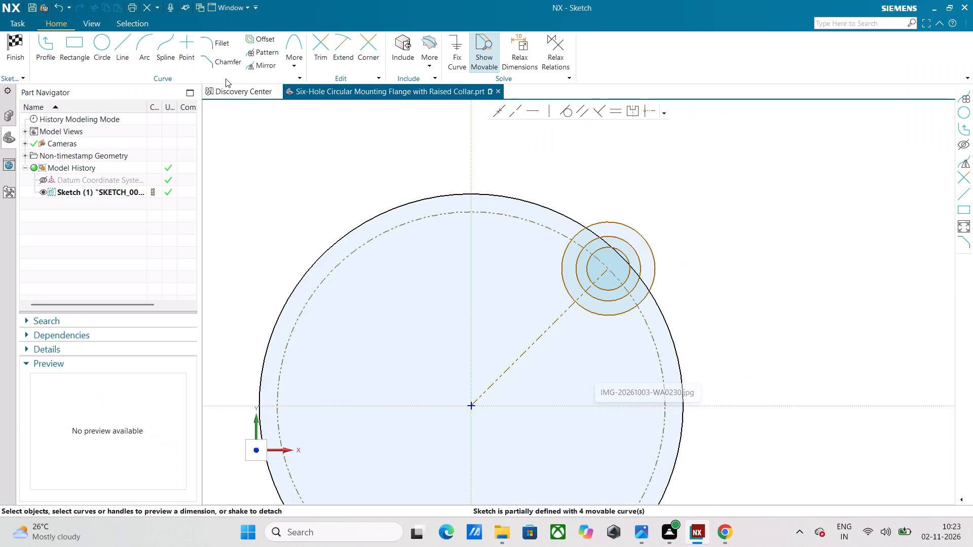
left_click(99, 45)
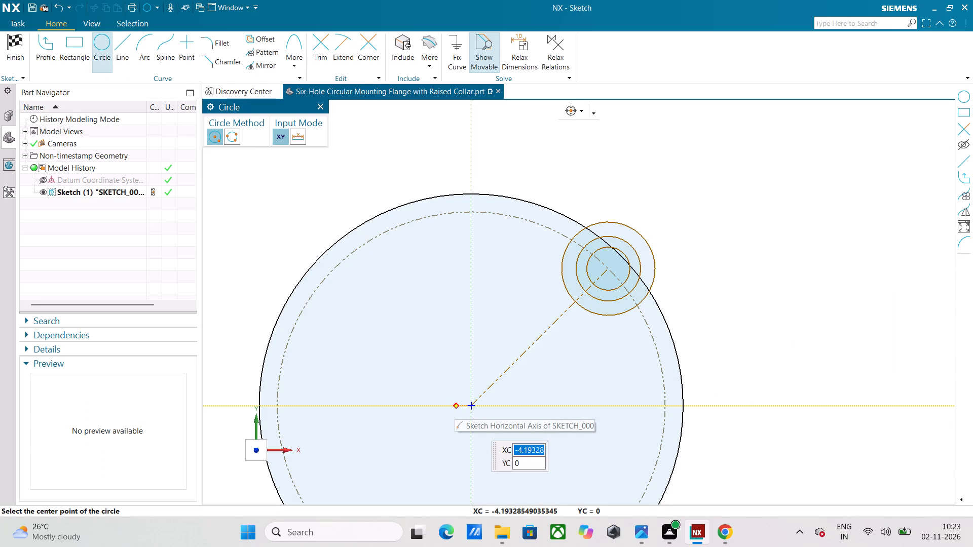
key("0")
key("Return")
key("Return")
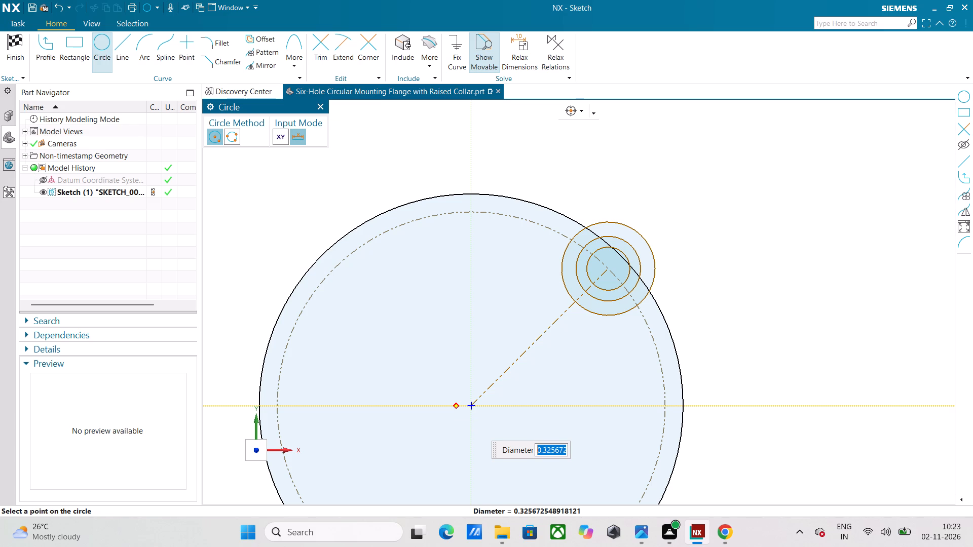
type("95")
key("Return")
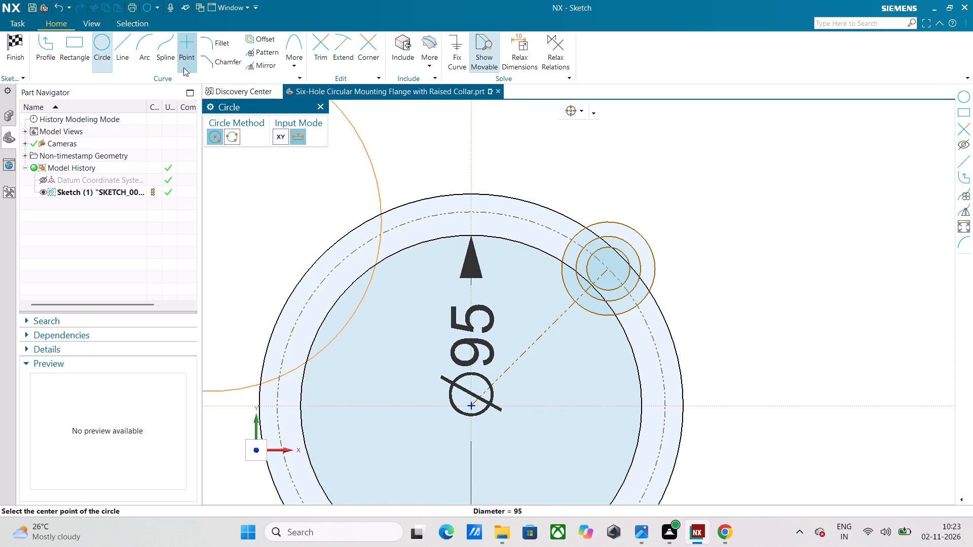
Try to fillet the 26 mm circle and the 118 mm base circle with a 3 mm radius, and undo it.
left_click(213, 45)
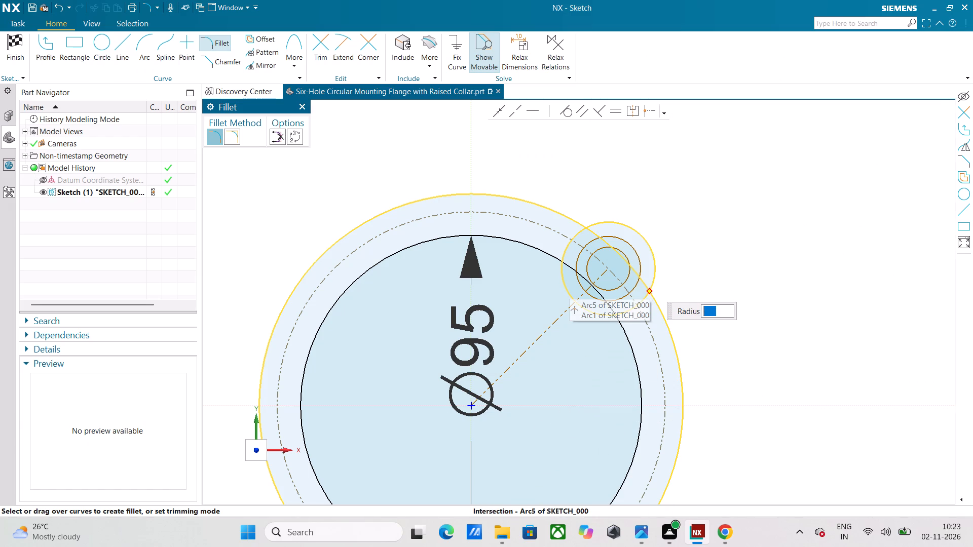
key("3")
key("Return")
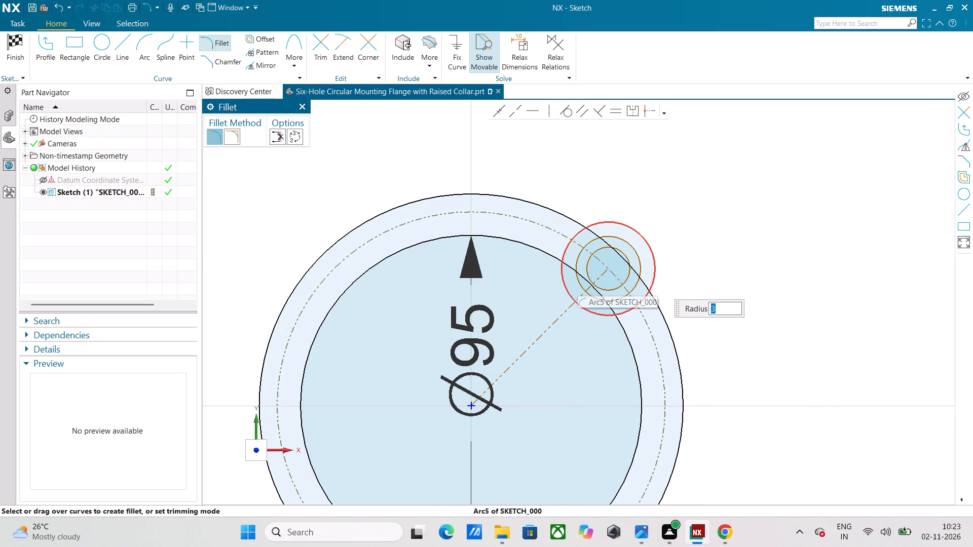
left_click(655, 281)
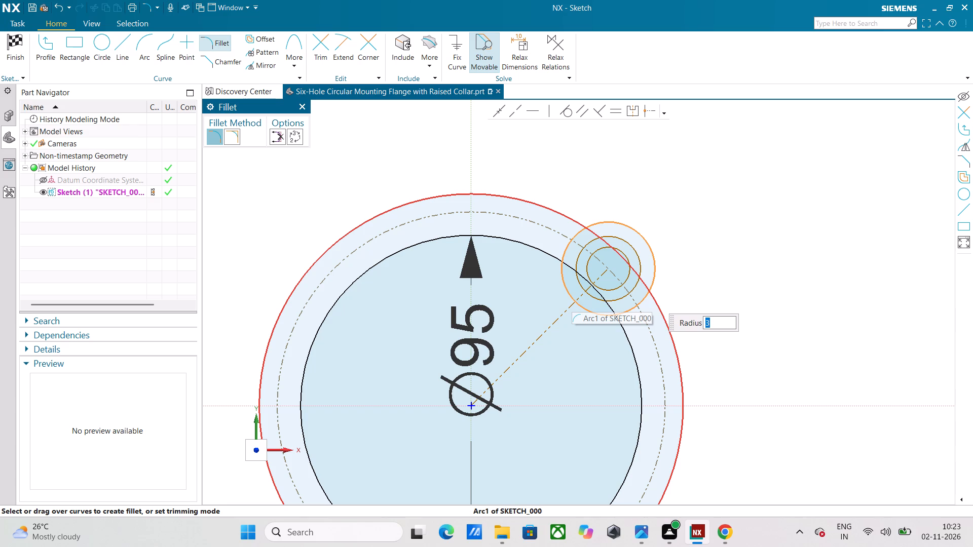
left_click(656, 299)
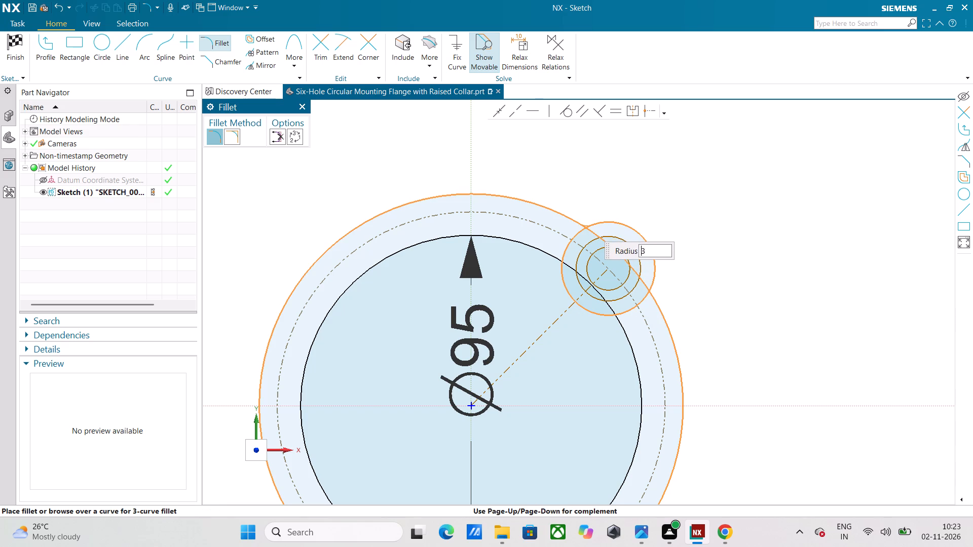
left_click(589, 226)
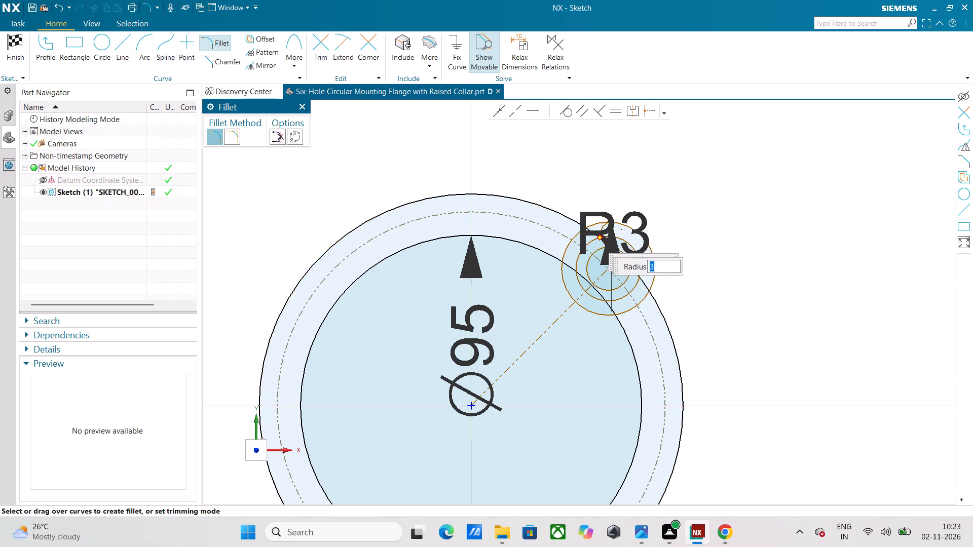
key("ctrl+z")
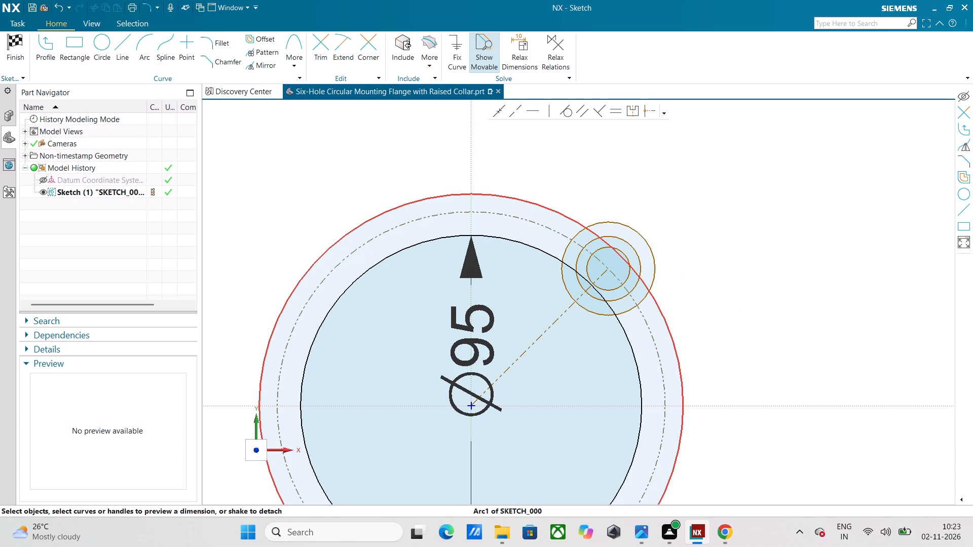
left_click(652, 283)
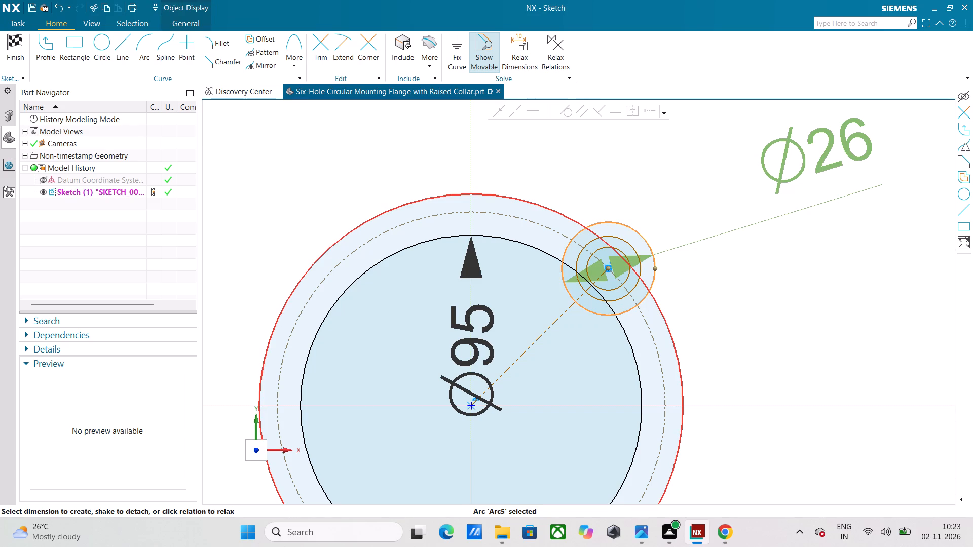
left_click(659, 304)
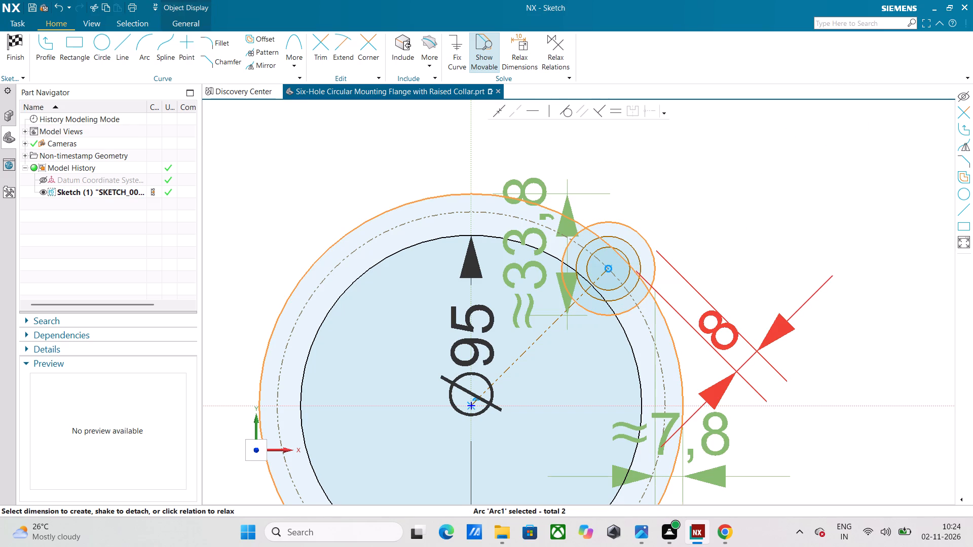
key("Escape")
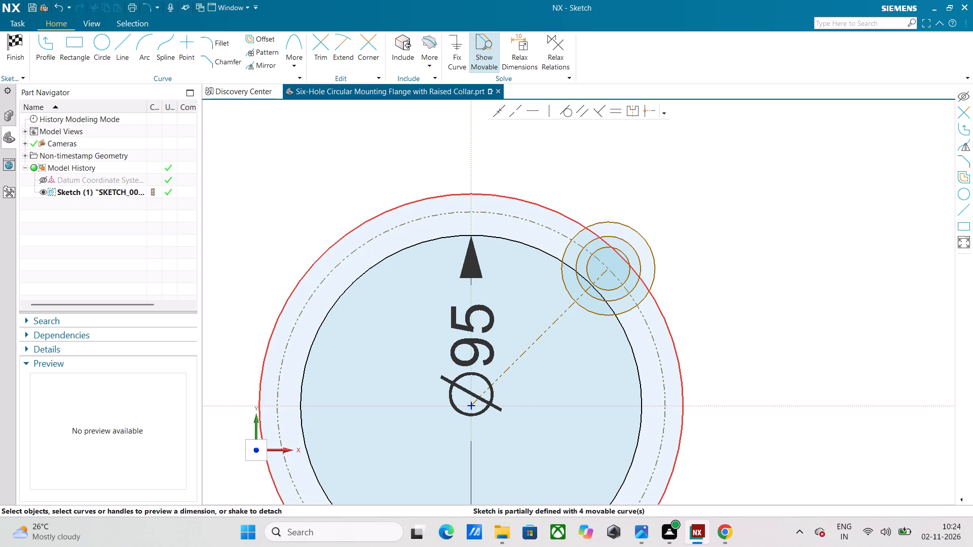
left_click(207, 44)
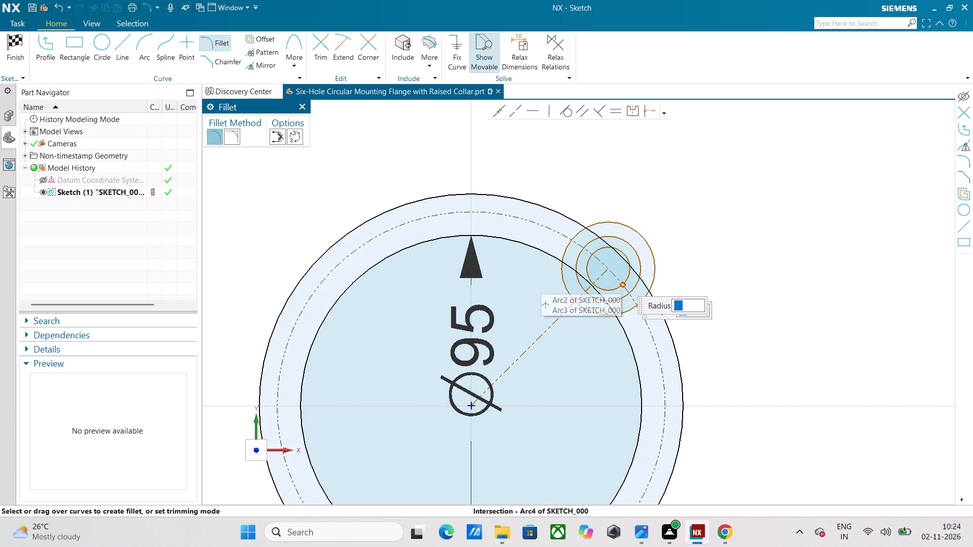
Trim away the portion of the 118 mm base circle that lies inside the 26 mm circle.
left_click(325, 54)
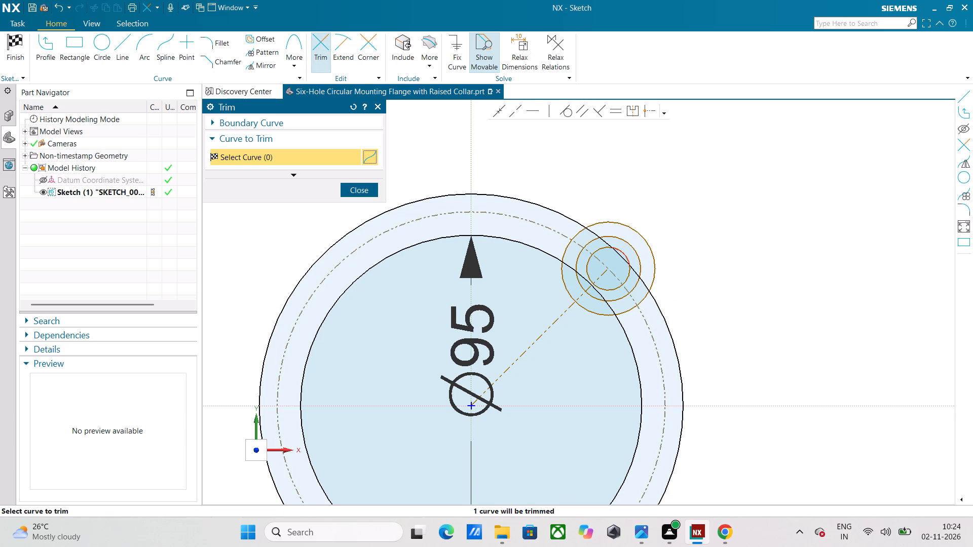
left_click(619, 260)
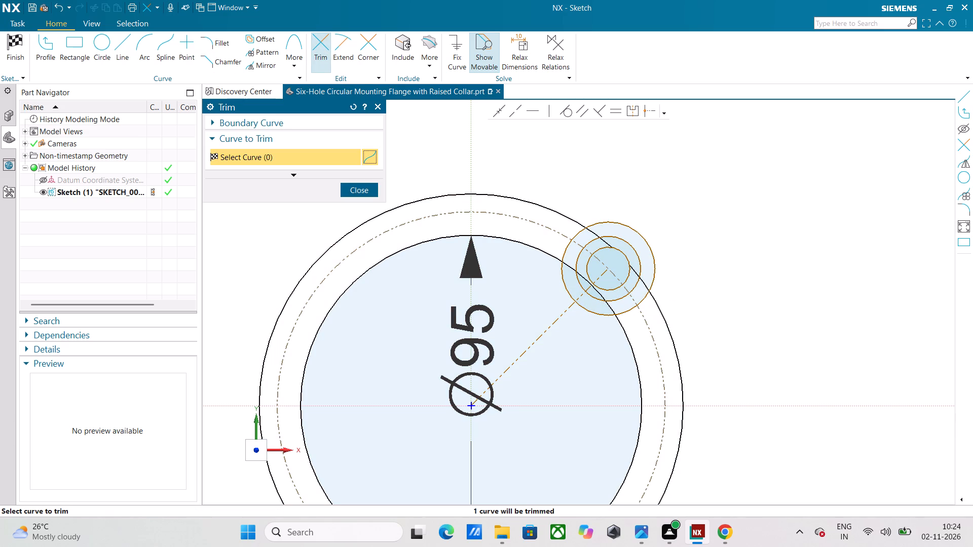
left_click(634, 273)
left_click(645, 282)
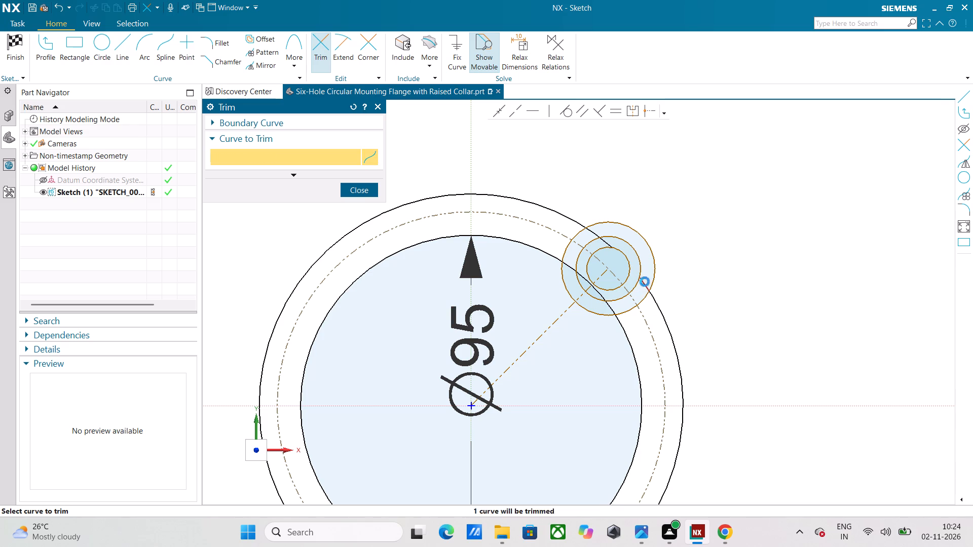
left_click(606, 242)
left_click(591, 232)
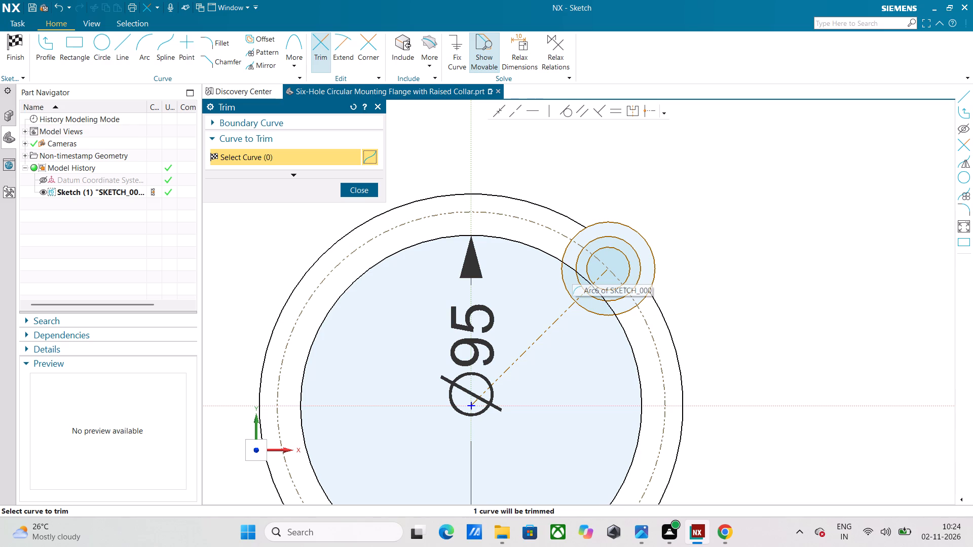
Trim away the portion of the 26 mm lobe circle that lies inside the 118 mm base circle.
left_click(624, 314)
left_click(642, 299)
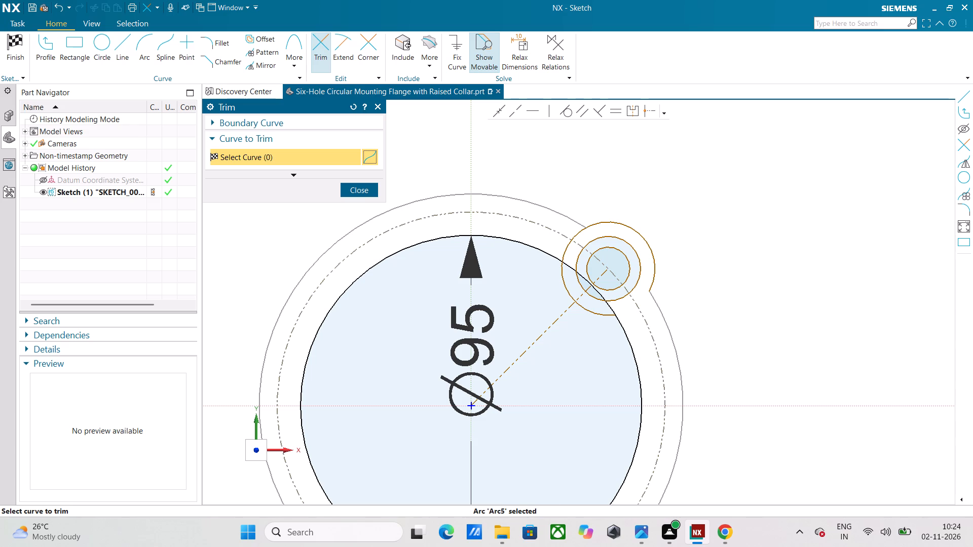
left_click(602, 316)
left_click(569, 292)
left_click(563, 257)
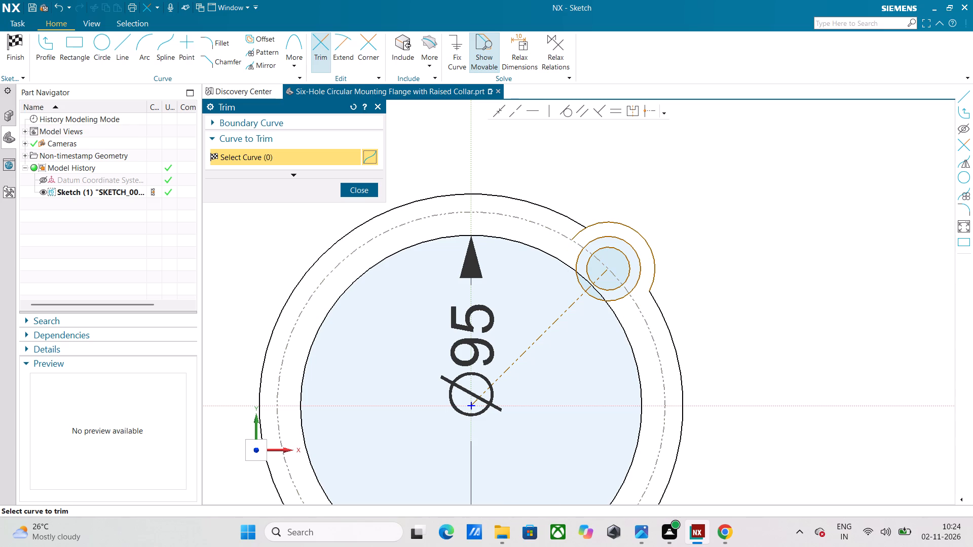
left_click(576, 236)
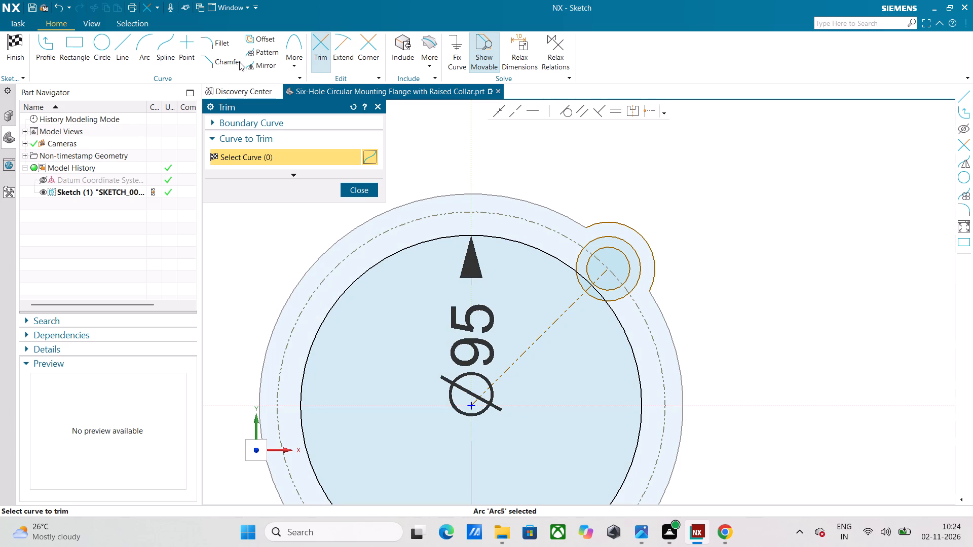
Fillet both junctions between the lobe arc and the 118 mm base circle with a 3 mm radius.
left_click(234, 46)
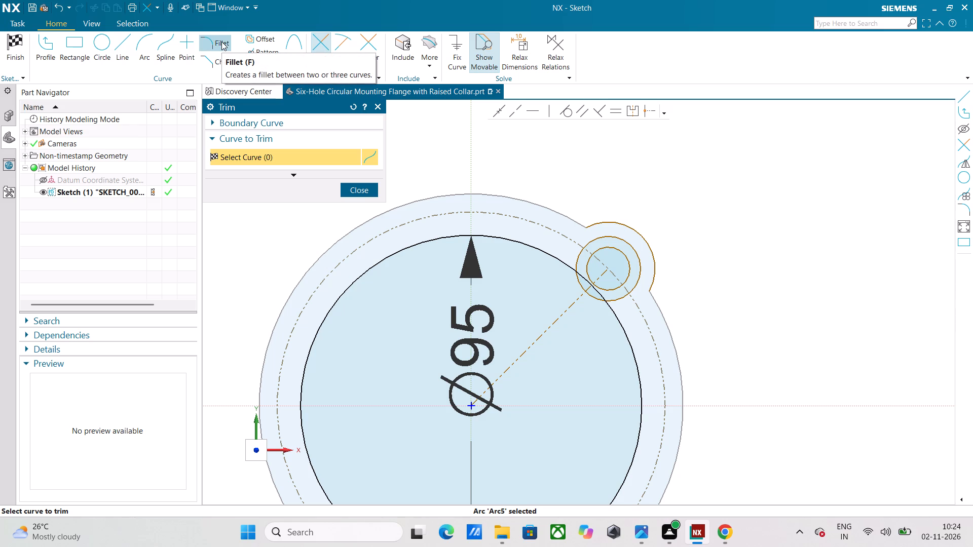
left_click(221, 42)
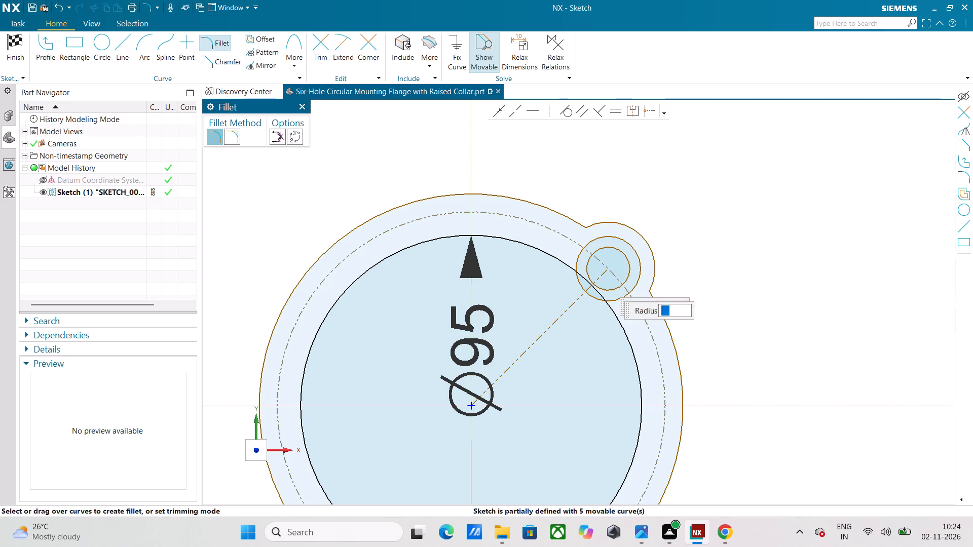
scroll(652, 289, "up", 2)
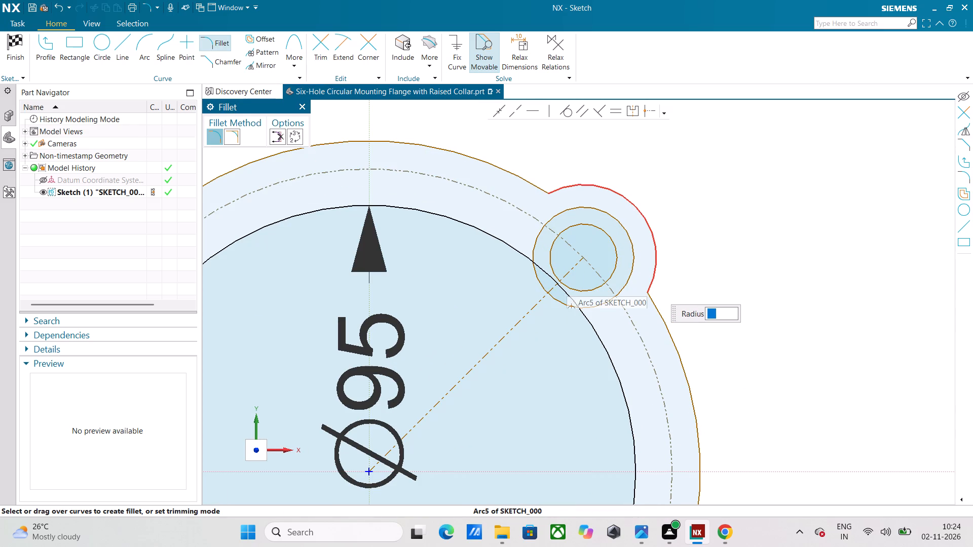
left_click(654, 279)
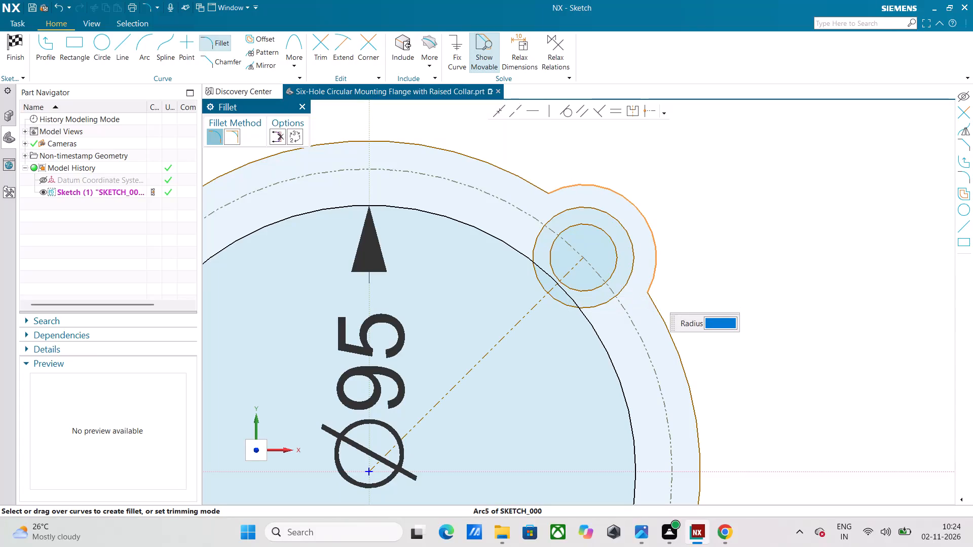
left_click(653, 305)
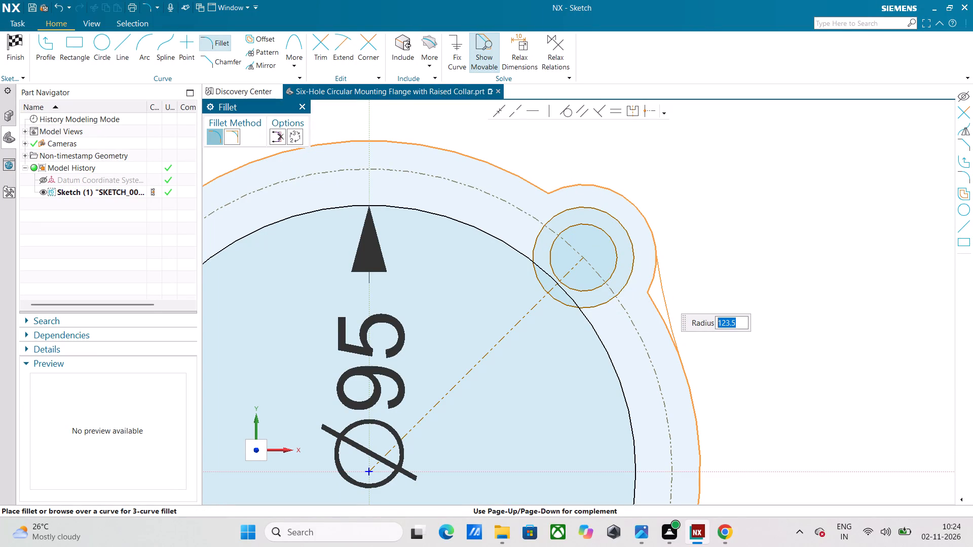
key("3")
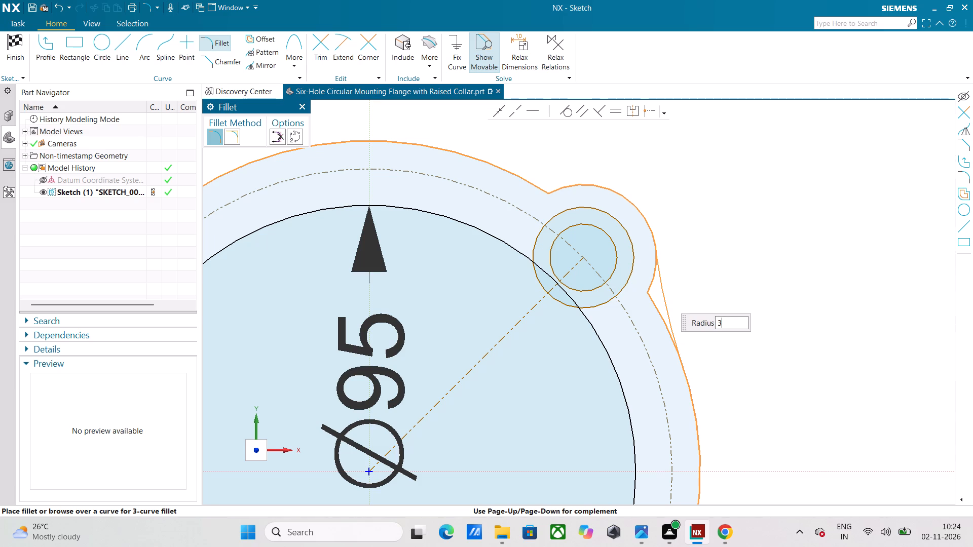
key("Return")
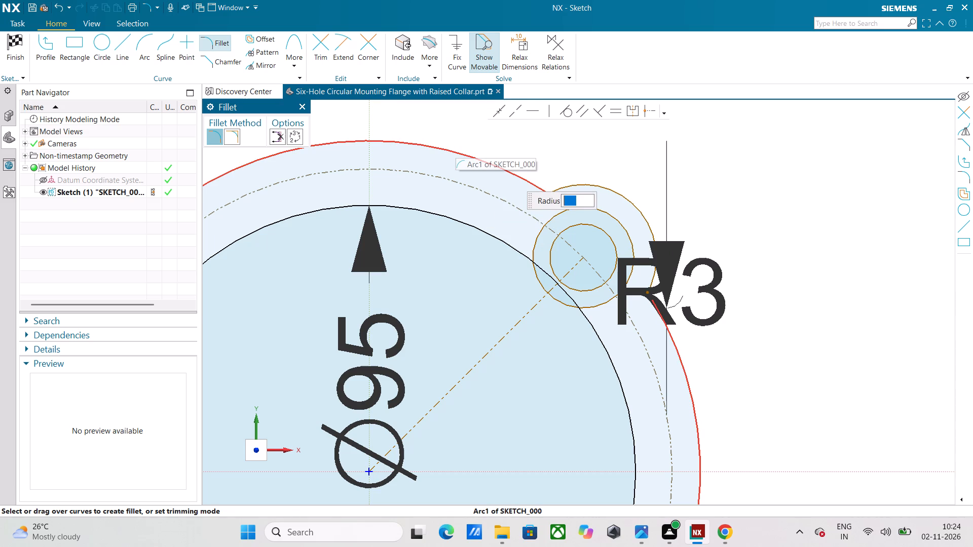
key("3")
key("Return")
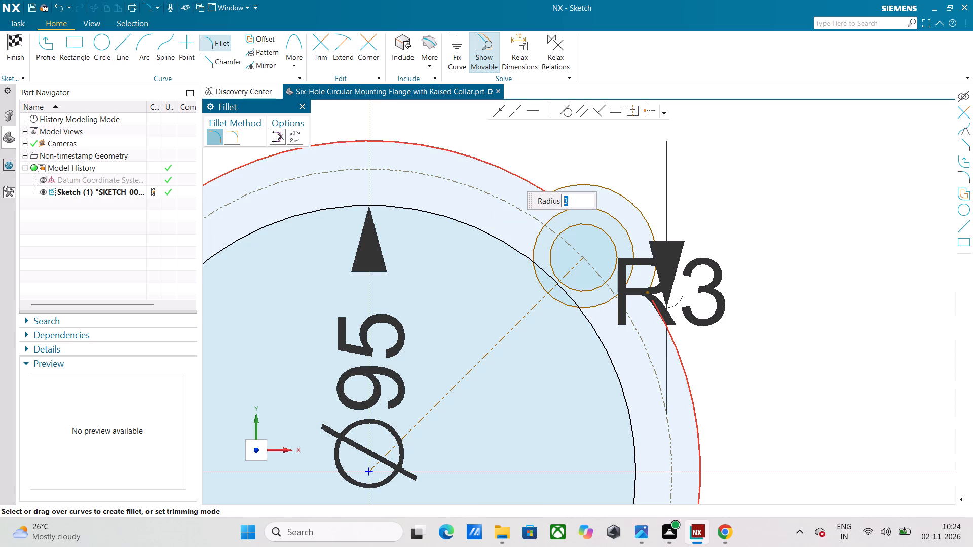
left_click(557, 188)
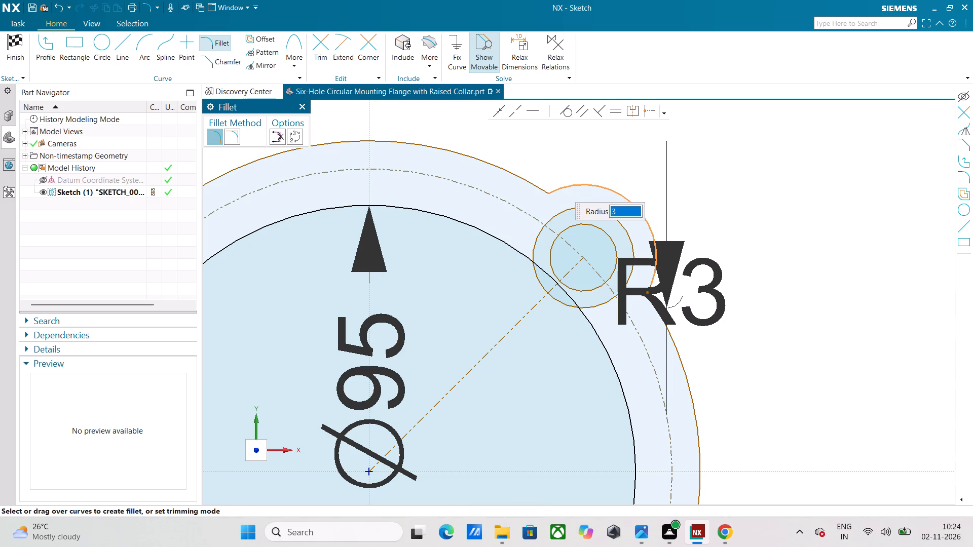
left_click(539, 186)
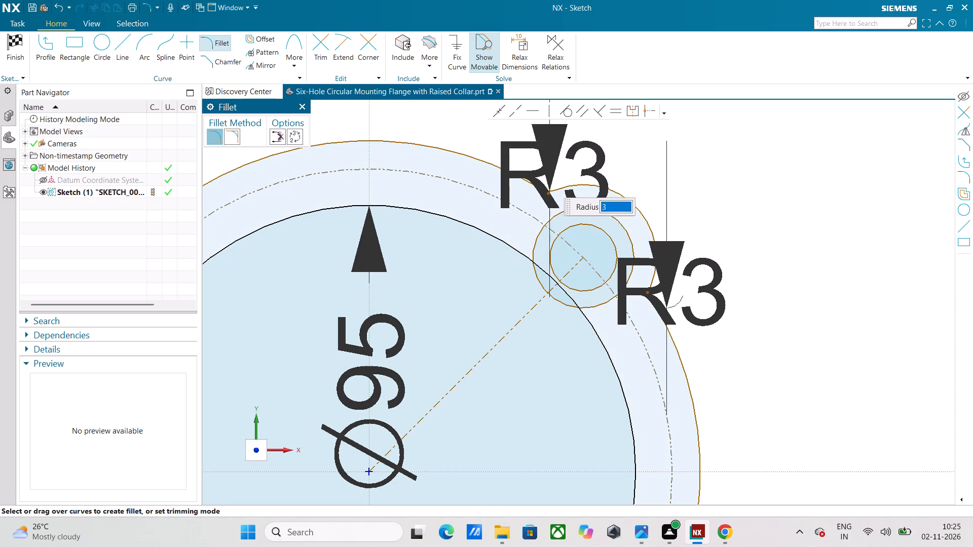
key("Escape")
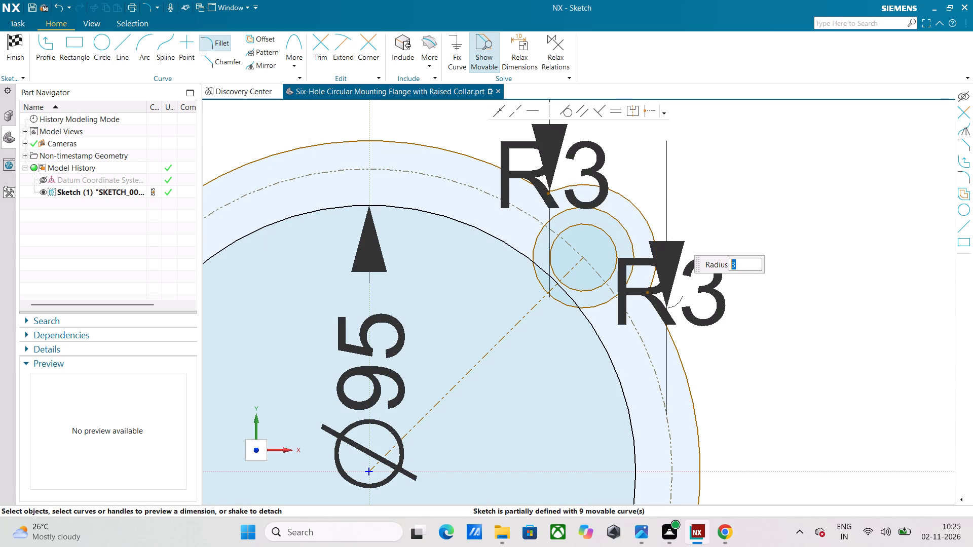
Delete the radius dimensions of the two 3 mm fillets beside the lobe.
left_click(674, 260)
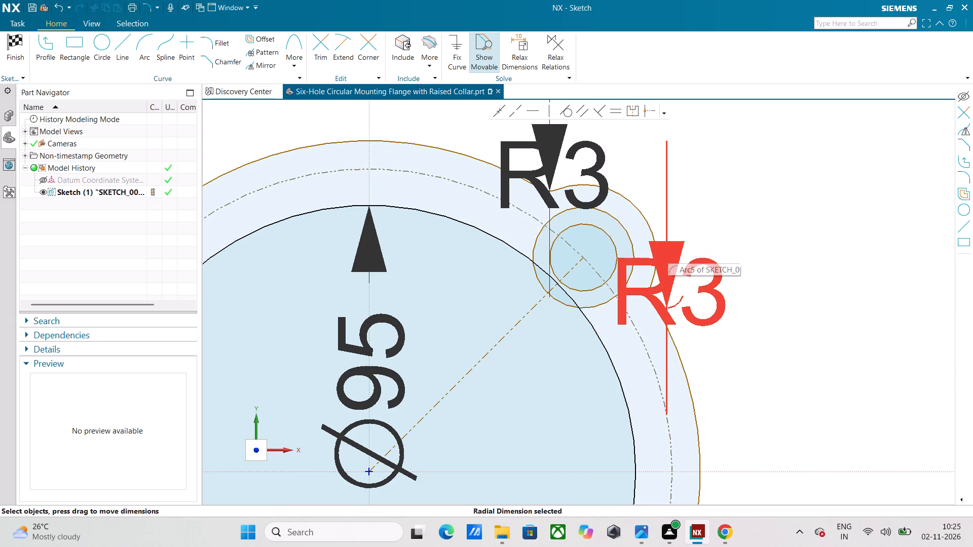
left_click(668, 250)
left_click(676, 245)
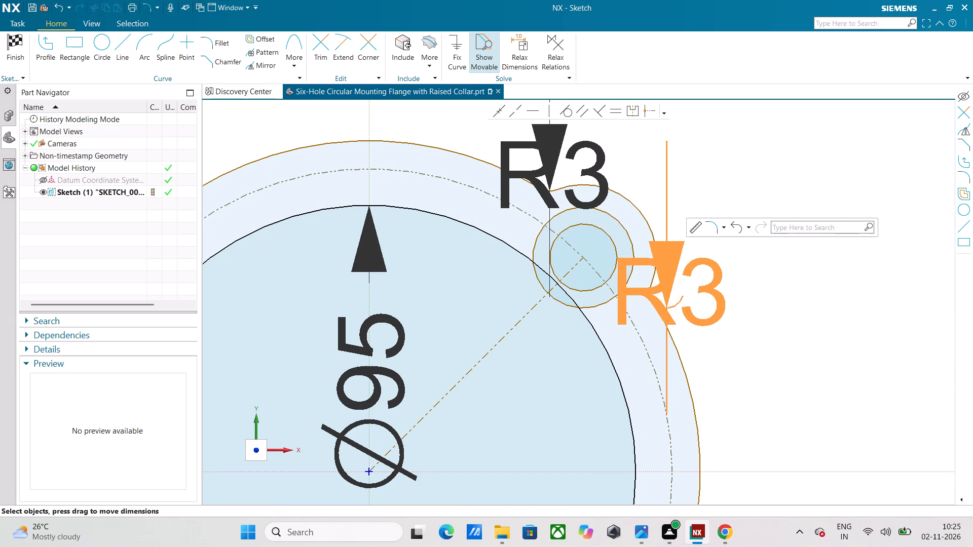
left_click(692, 315)
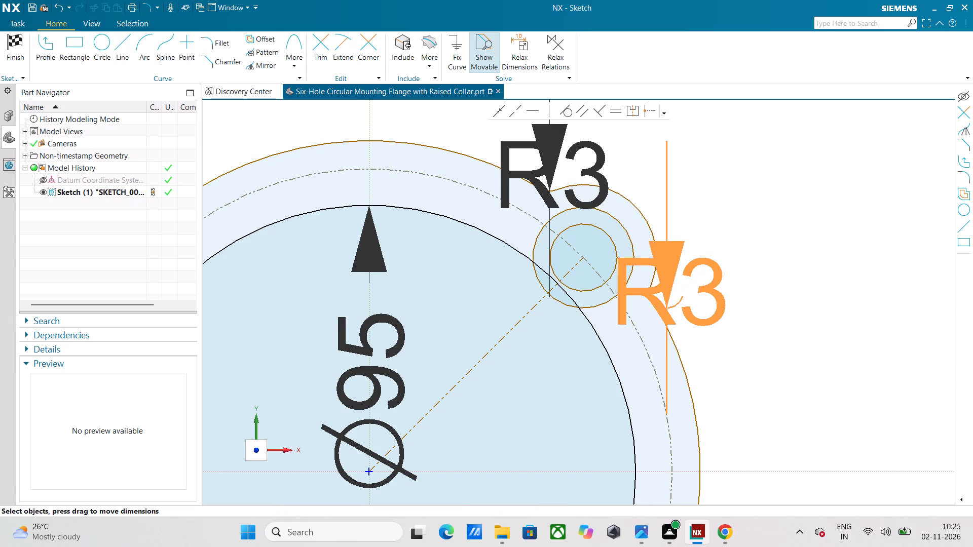
right_click(709, 289)
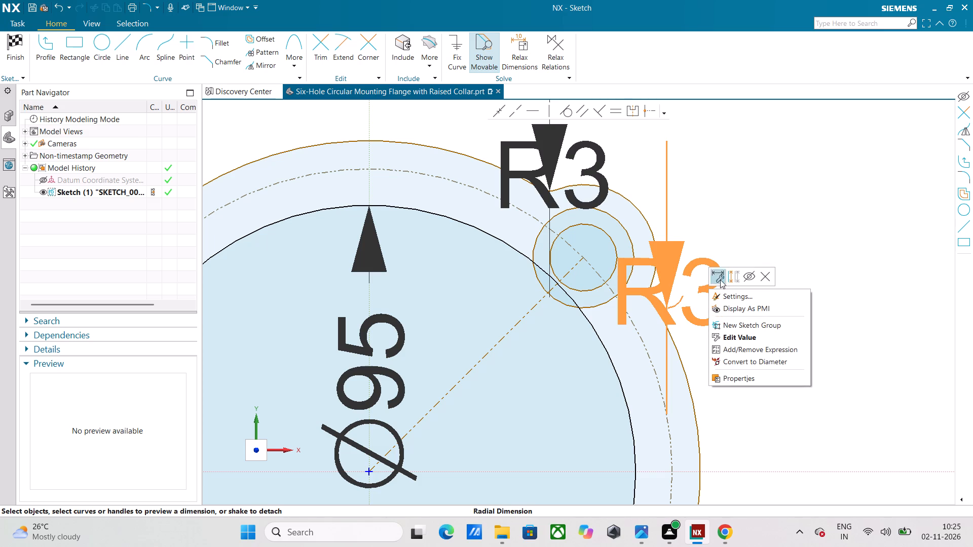
left_click(765, 272)
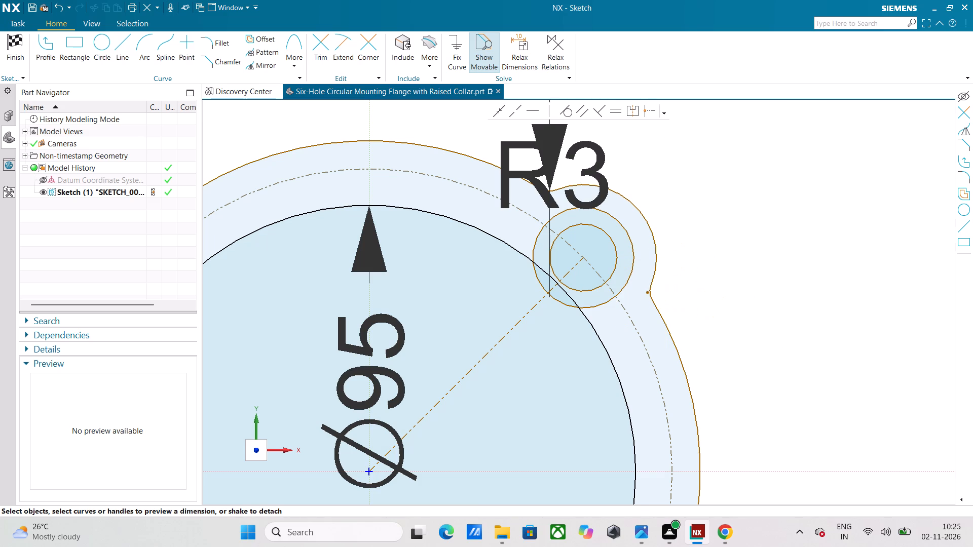
right_click(556, 151)
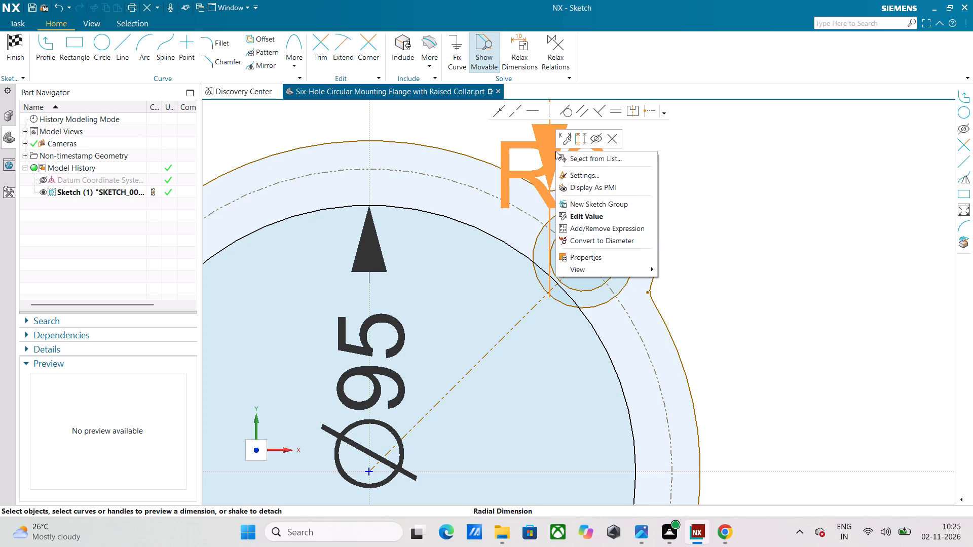
left_click(616, 142)
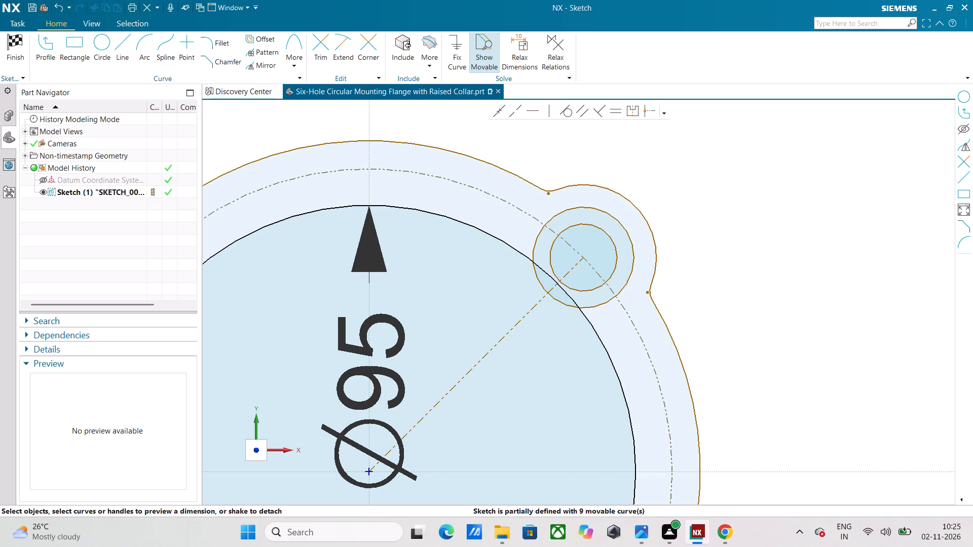
Hide the two leftover corner points at the filleted junctions of the lobe and base outline.
left_click(646, 291)
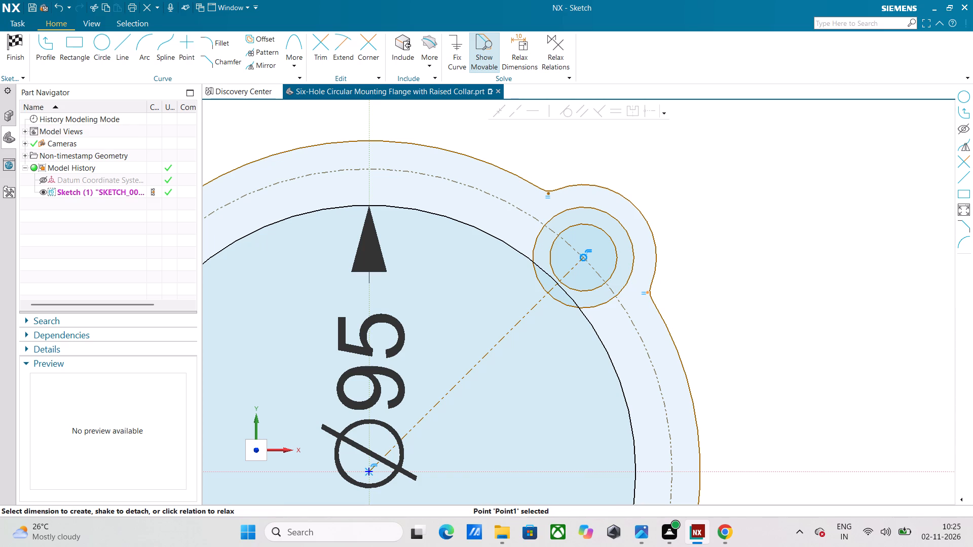
left_click(685, 271)
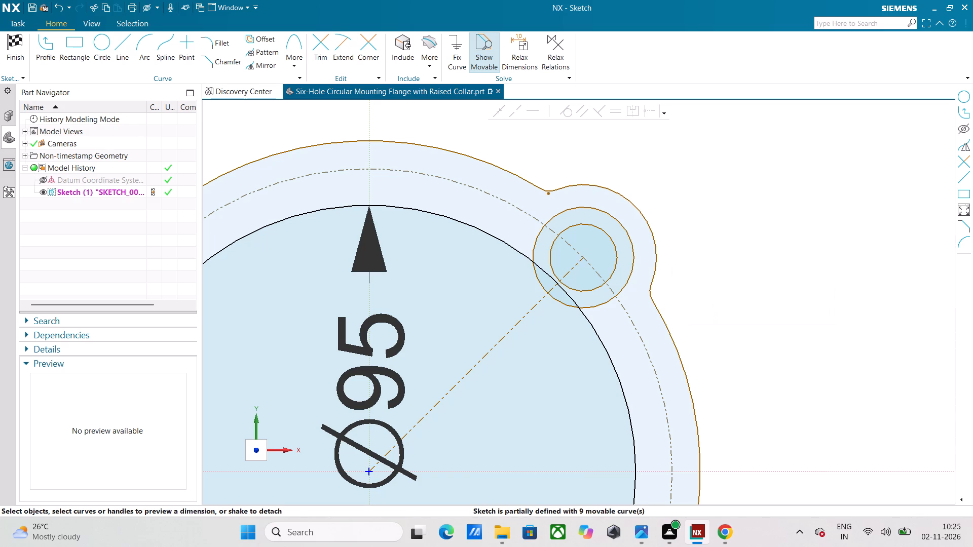
left_click(548, 194)
scroll(551, 196, "up", 3)
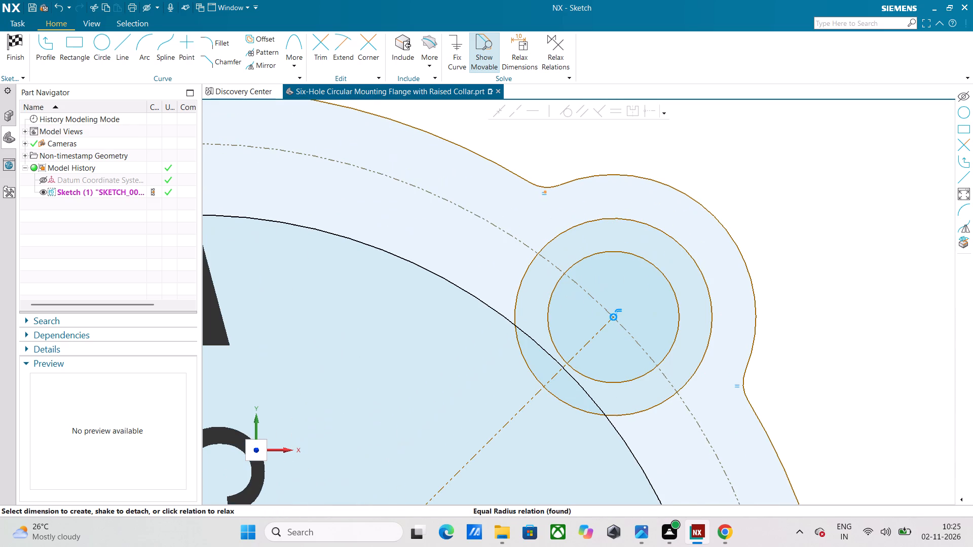
key("Escape")
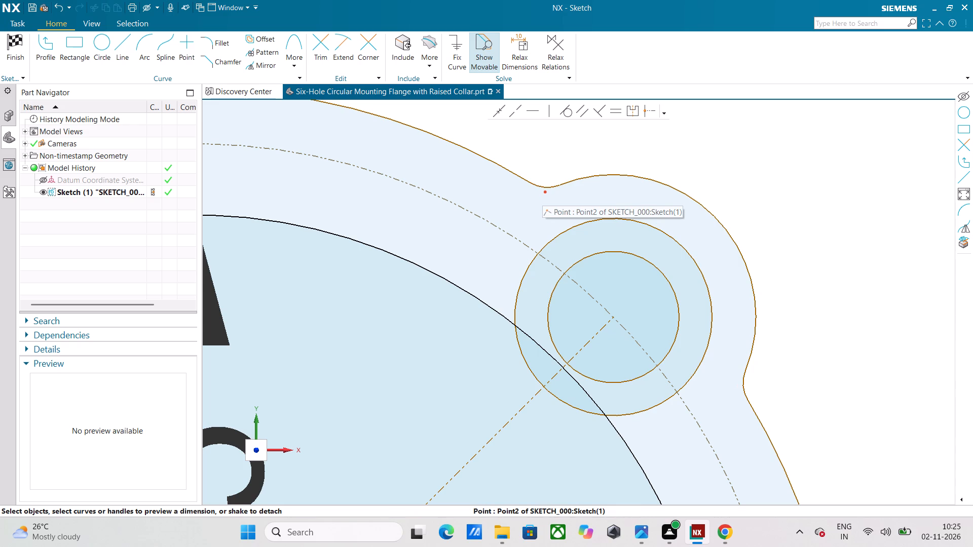
left_click(546, 190)
key("Escape")
scroll(548, 196, "up", 4)
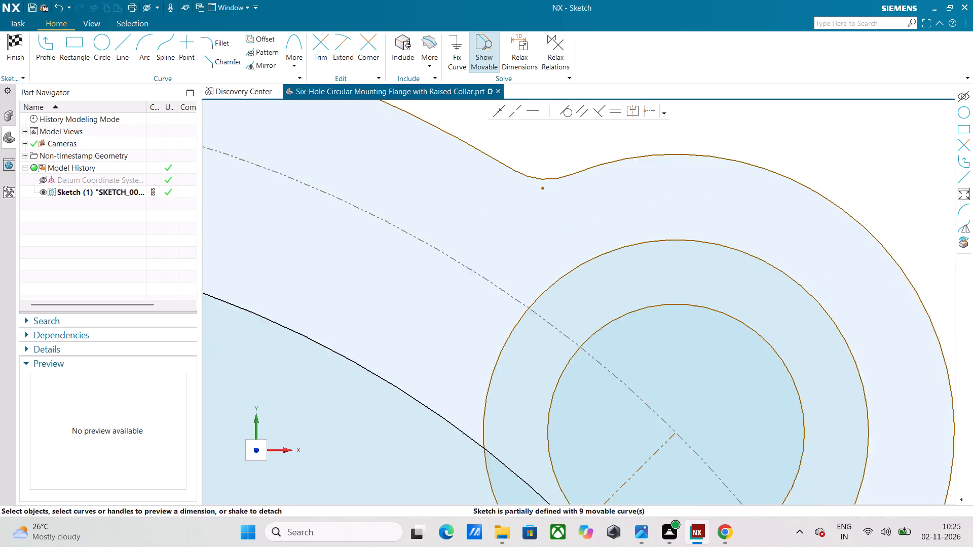
scroll(548, 196, "up", 4)
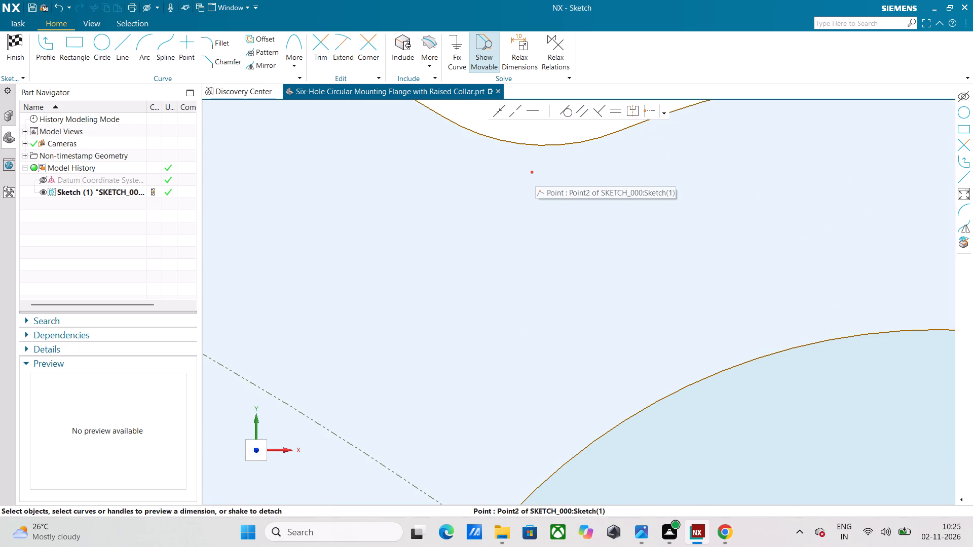
left_click(532, 172)
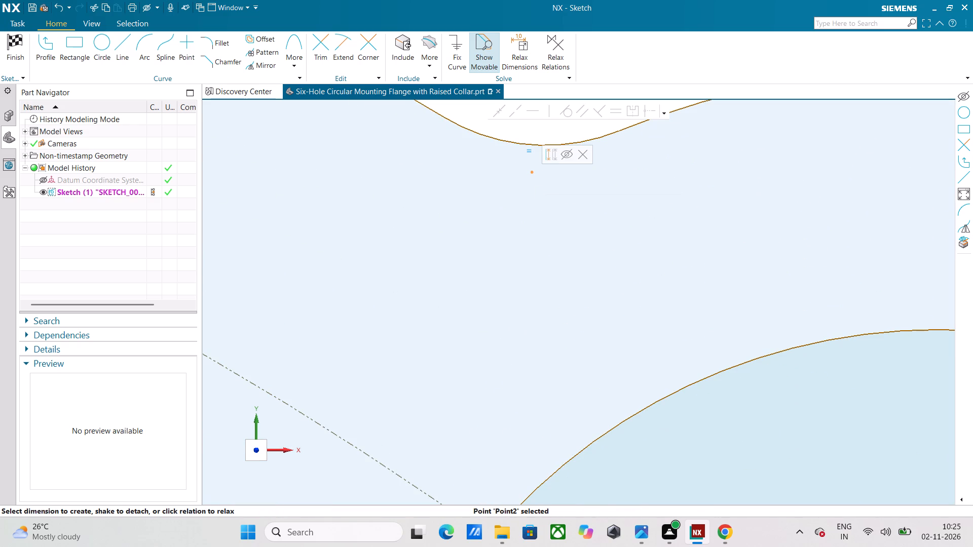
left_click(563, 159)
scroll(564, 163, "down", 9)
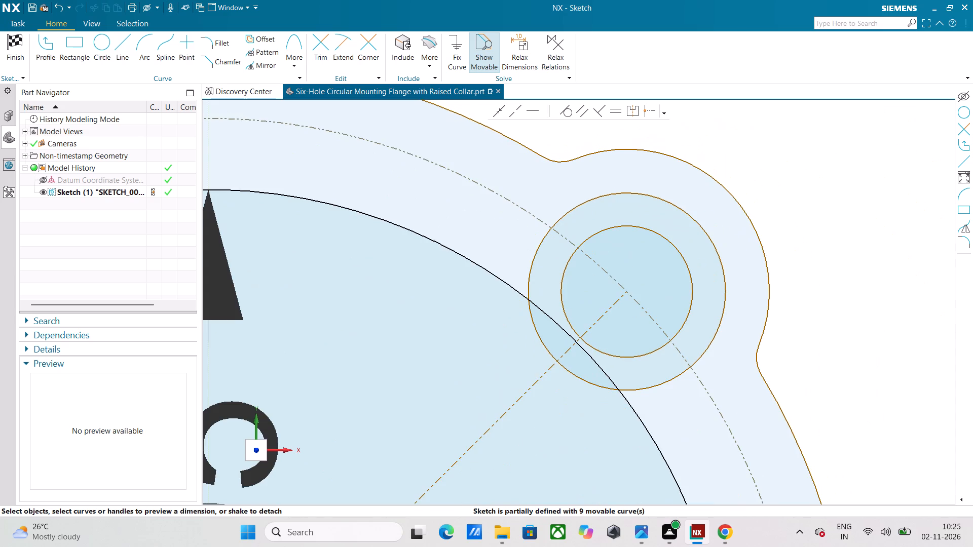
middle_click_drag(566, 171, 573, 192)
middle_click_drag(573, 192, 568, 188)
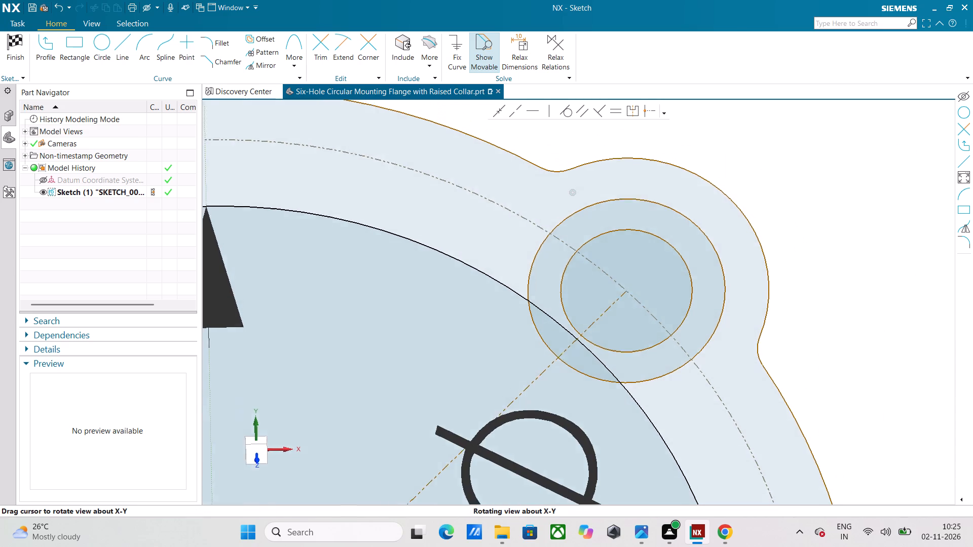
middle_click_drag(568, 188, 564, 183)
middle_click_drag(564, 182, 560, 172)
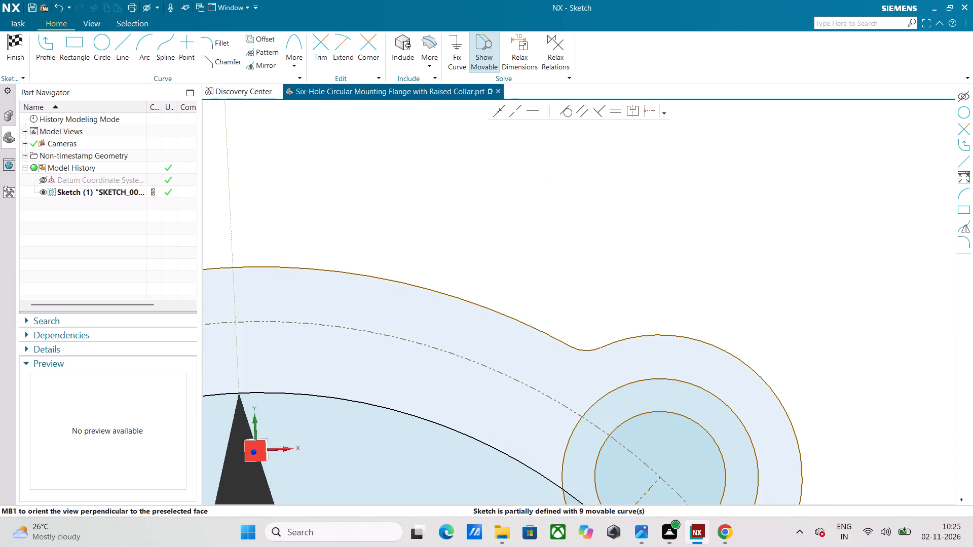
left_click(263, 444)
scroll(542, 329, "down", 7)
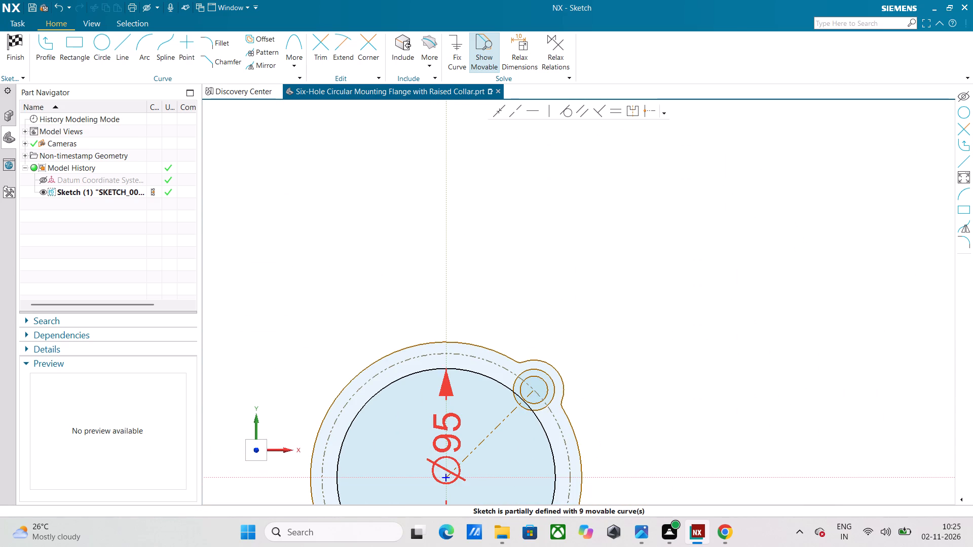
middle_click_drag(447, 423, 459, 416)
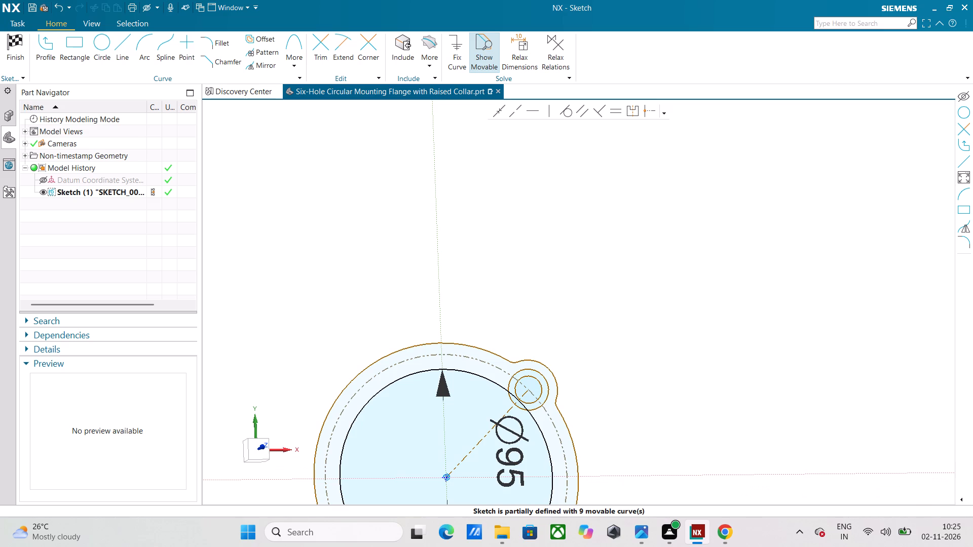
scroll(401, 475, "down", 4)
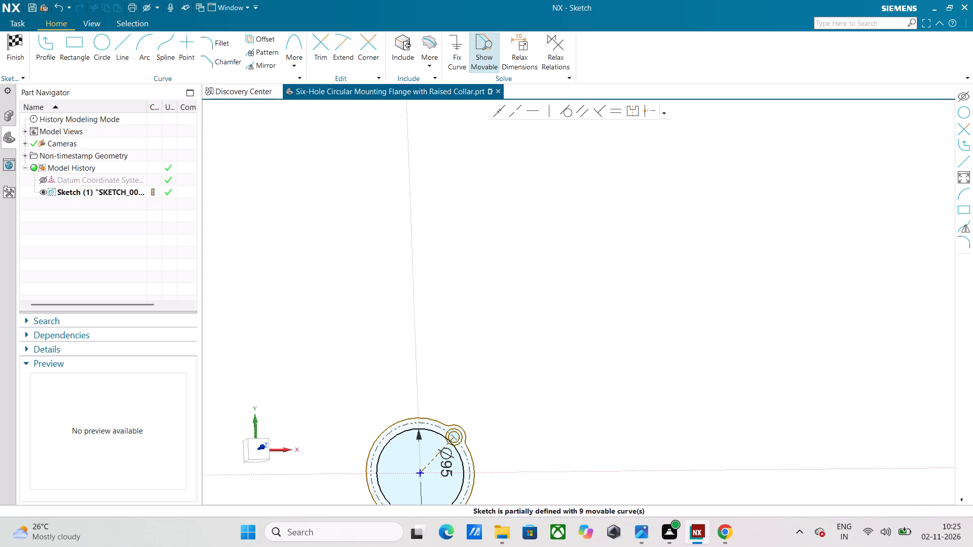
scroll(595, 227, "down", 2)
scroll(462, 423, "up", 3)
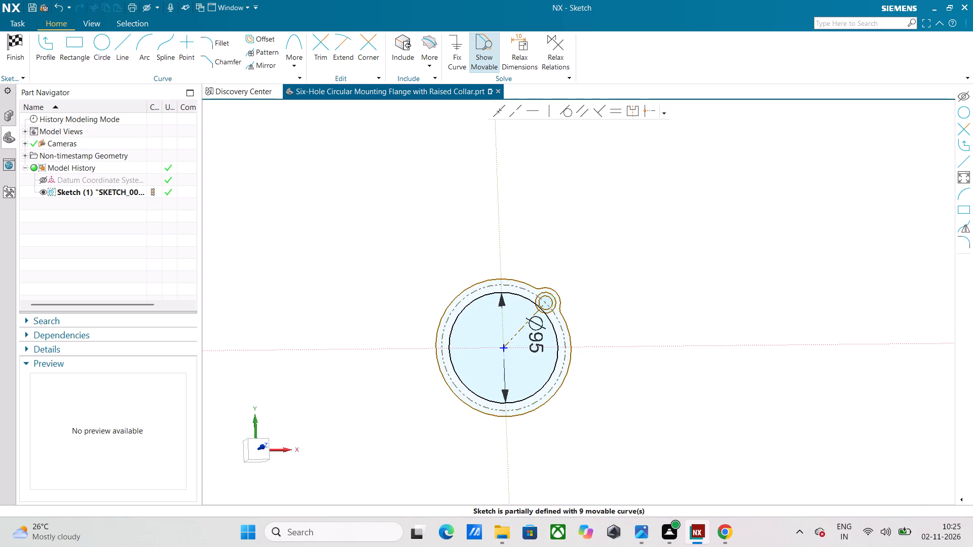
Offset the dashed centre-to-hole construction line symmetrically by 9 mm to both sides, with one copy and extension caps.
scroll(462, 422, "up", 2)
scroll(507, 366, "up", 1)
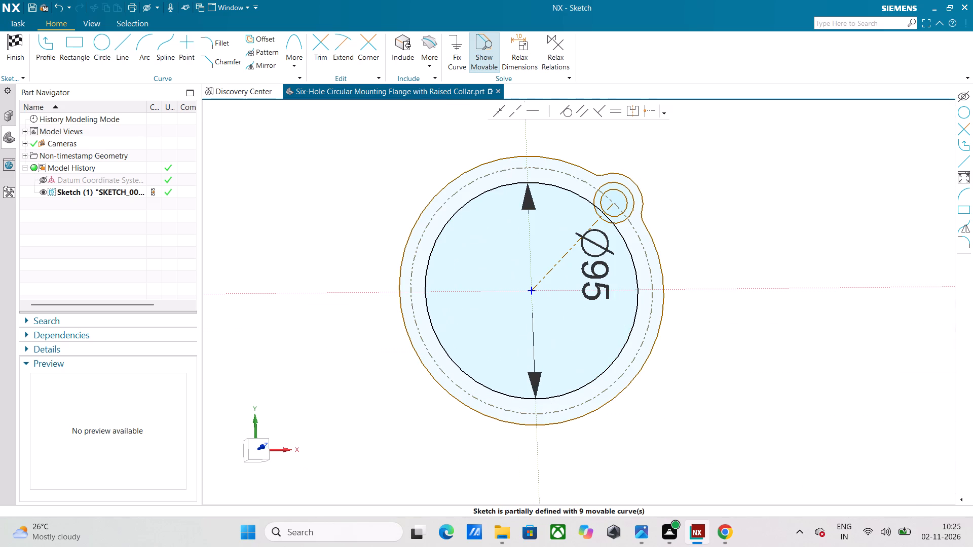
scroll(574, 237, "up", 2)
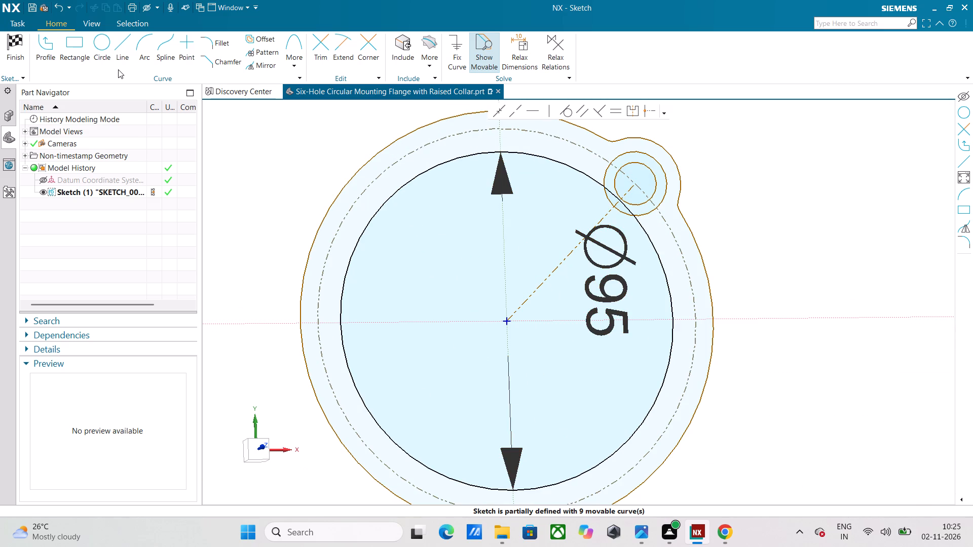
left_click(257, 452)
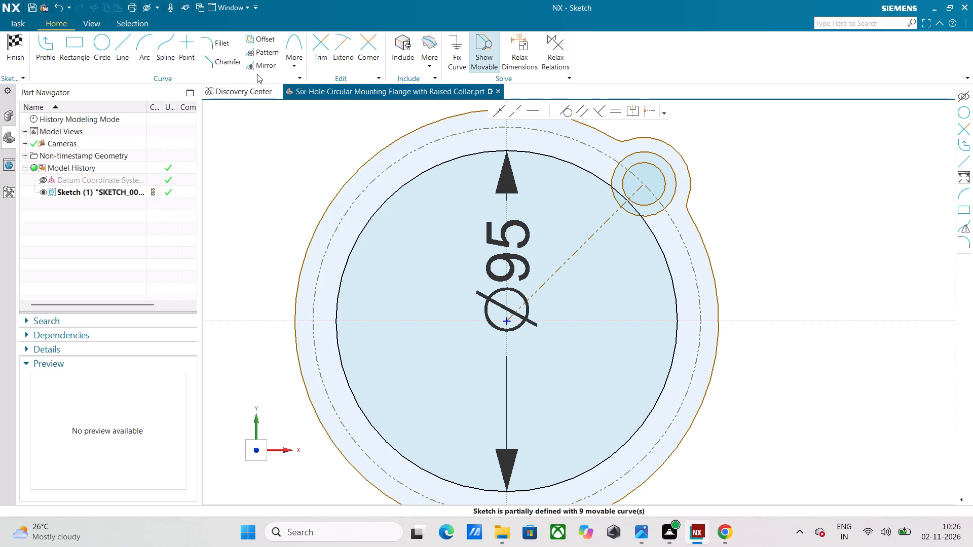
left_click(255, 40)
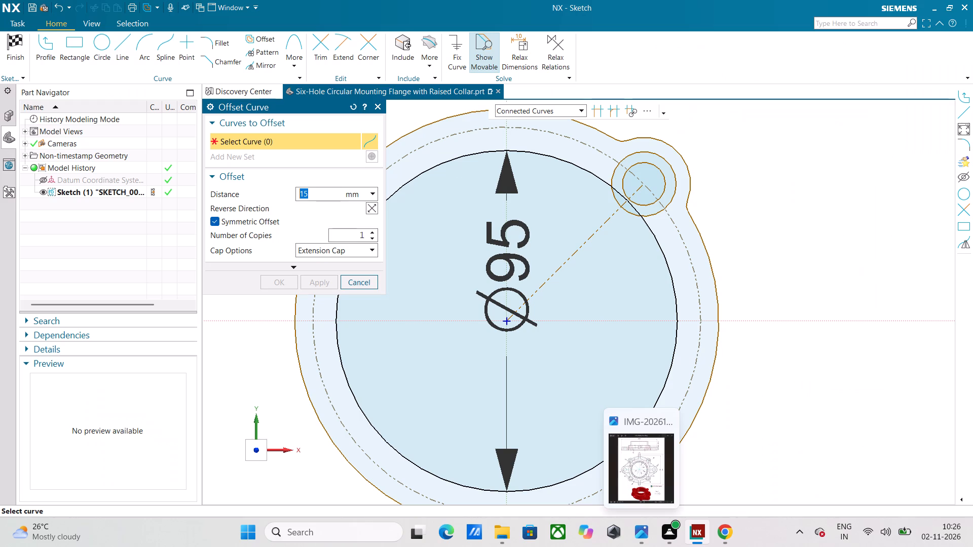
key("9")
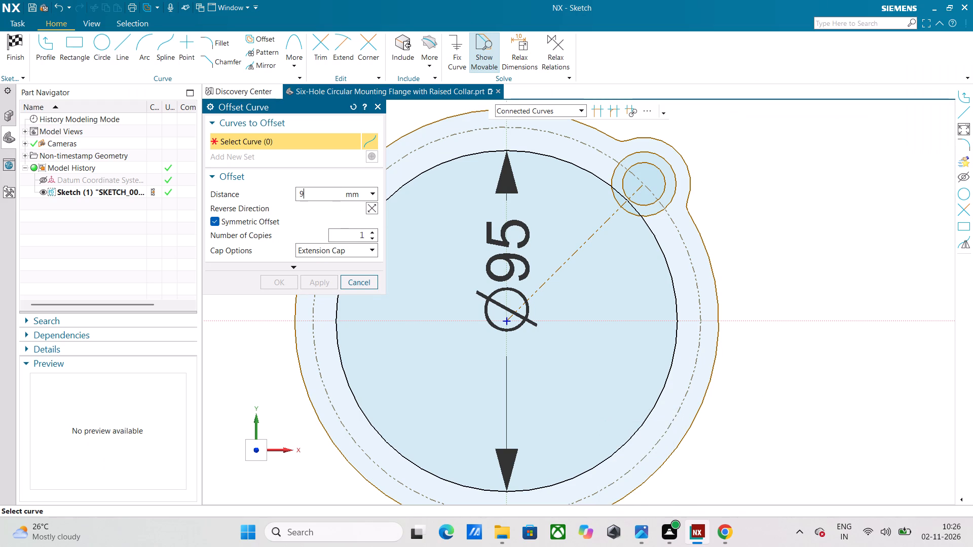
key("Return")
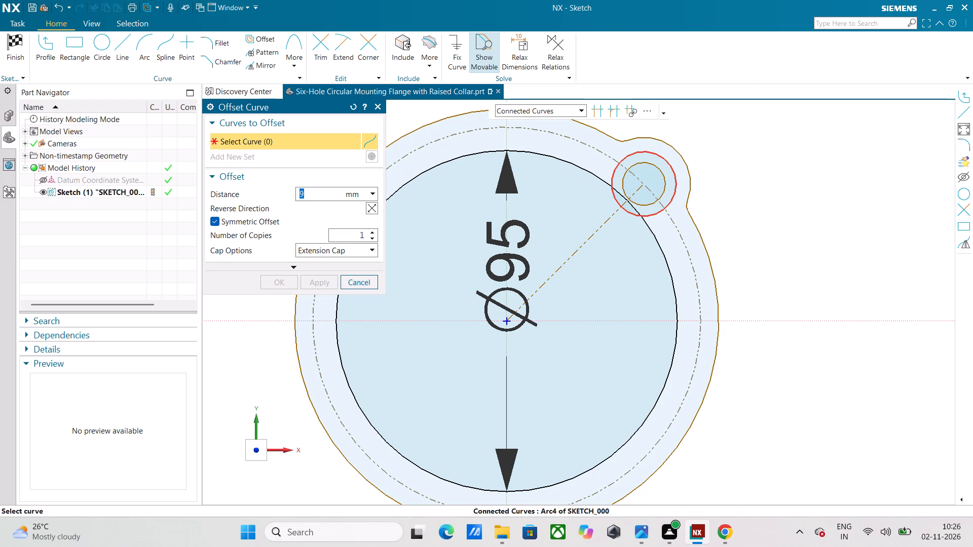
left_click(599, 231)
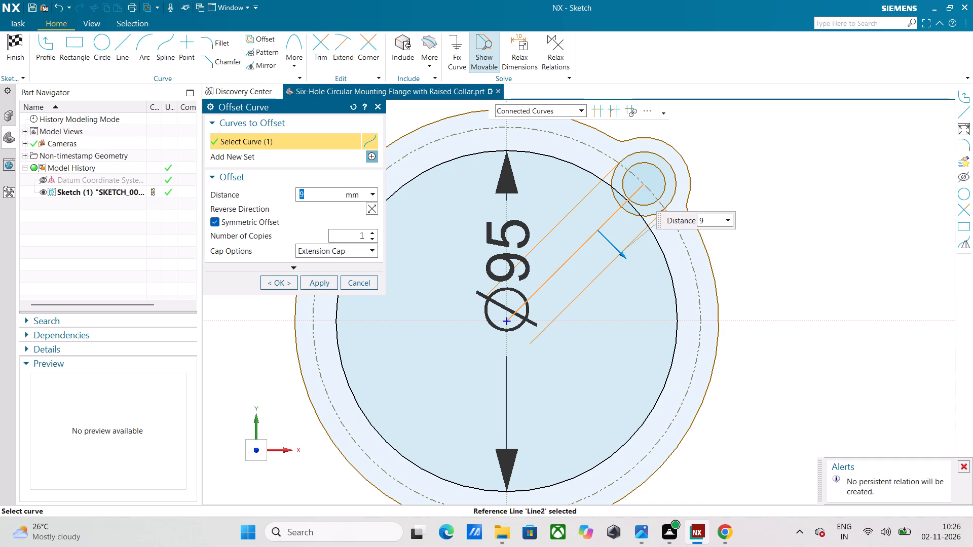
left_click(321, 283)
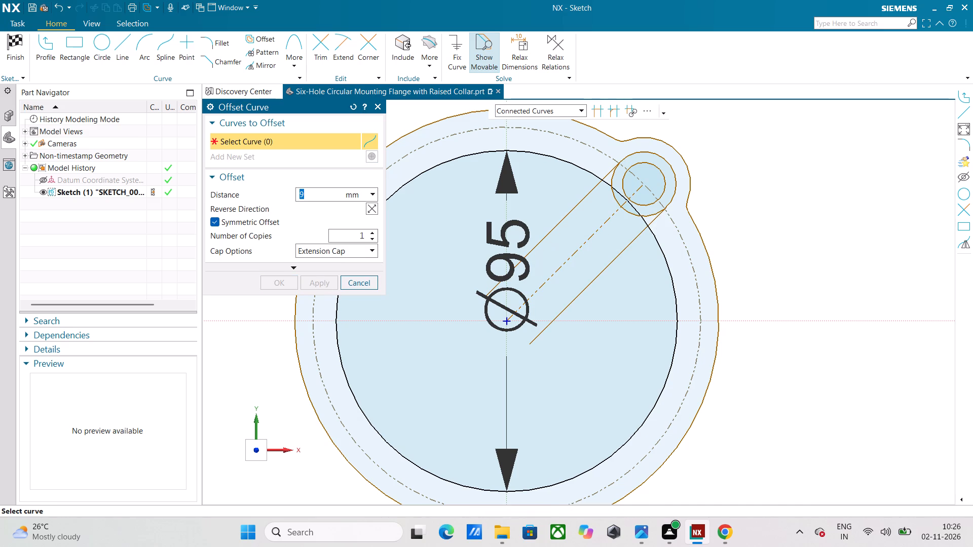
left_click(380, 106)
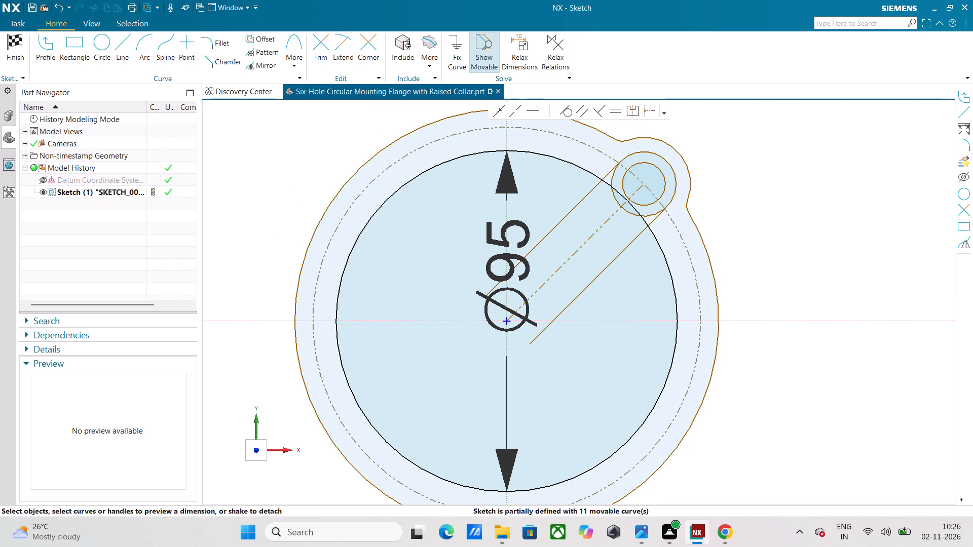
Trim the two offset lines, the 95 mm circle and the circle around the hole into one continuous inner outline bypassing the hole.
left_click(324, 47)
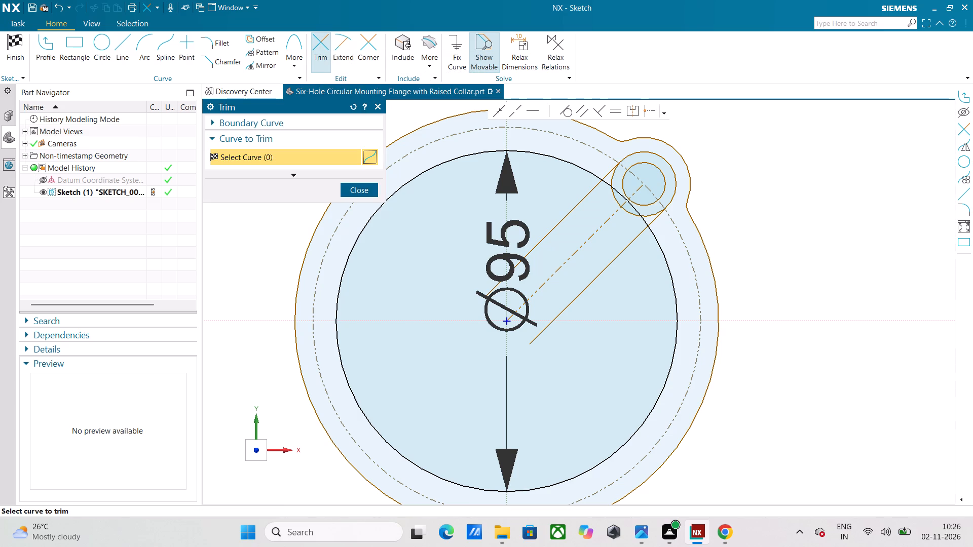
left_click(492, 289)
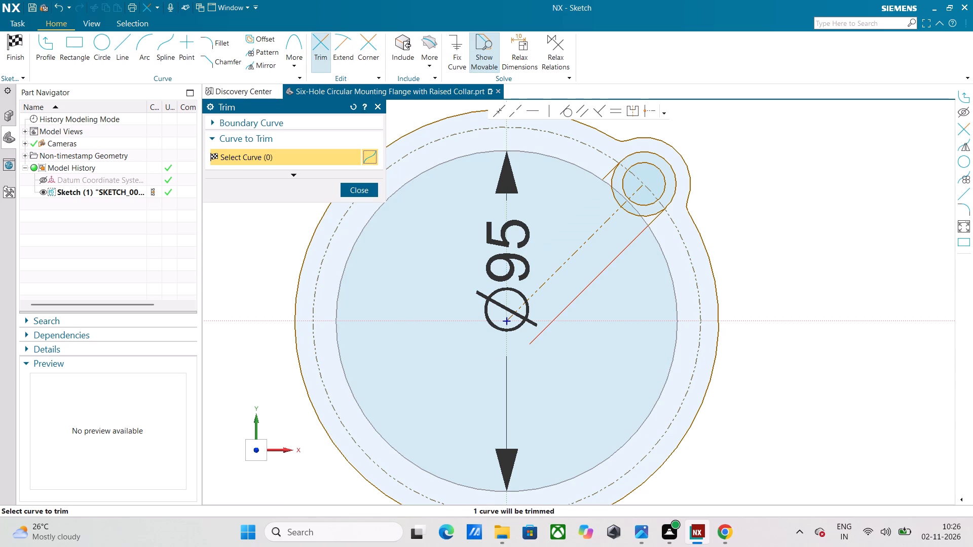
left_click(570, 302)
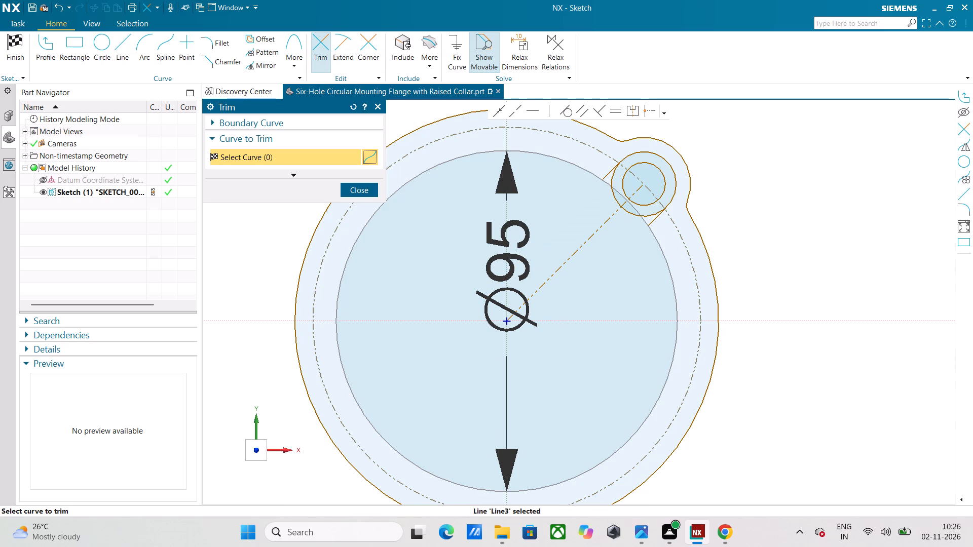
left_click(621, 206)
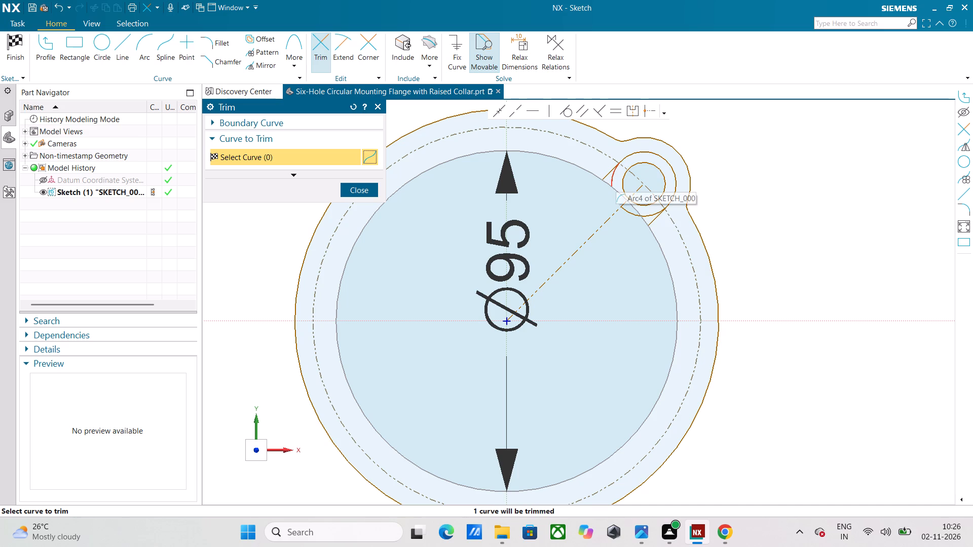
left_click(613, 178)
left_click(611, 189)
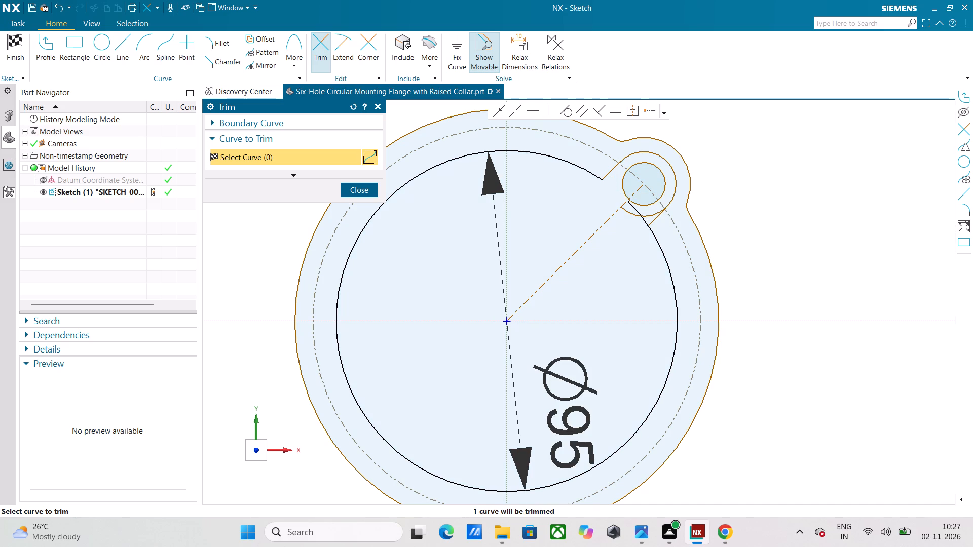
left_click(631, 214)
left_click(640, 217)
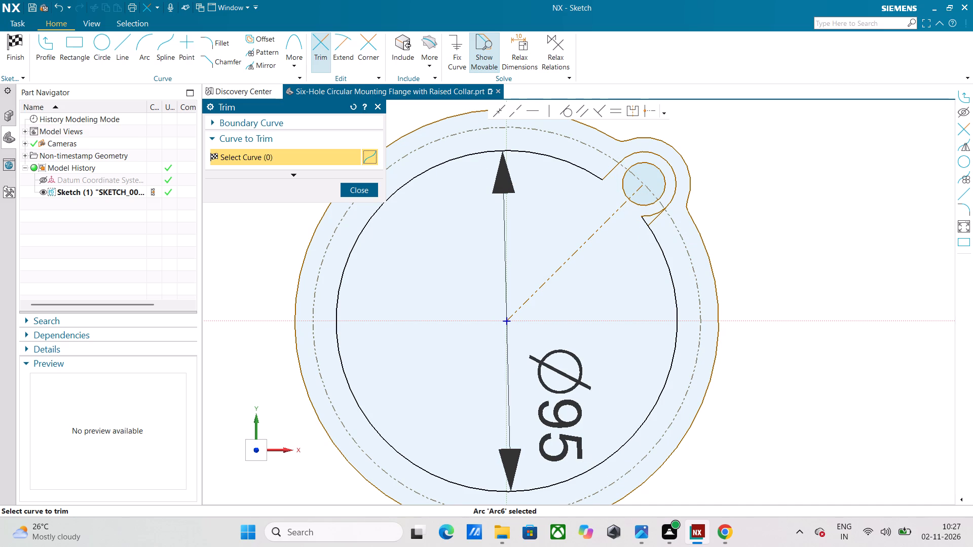
left_click(645, 215)
left_click(645, 219)
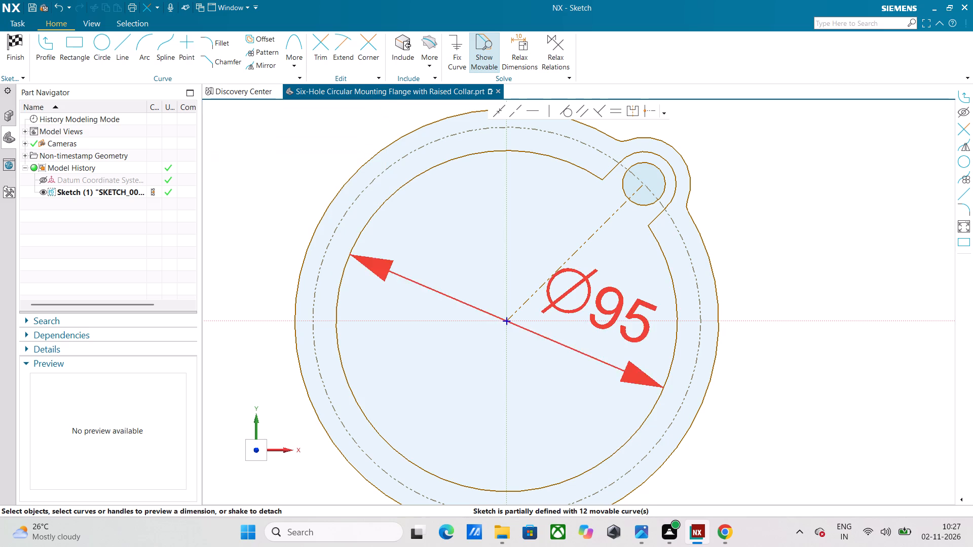
Delete the 95 mm diameter dimension of the inner circle.
left_click(384, 264)
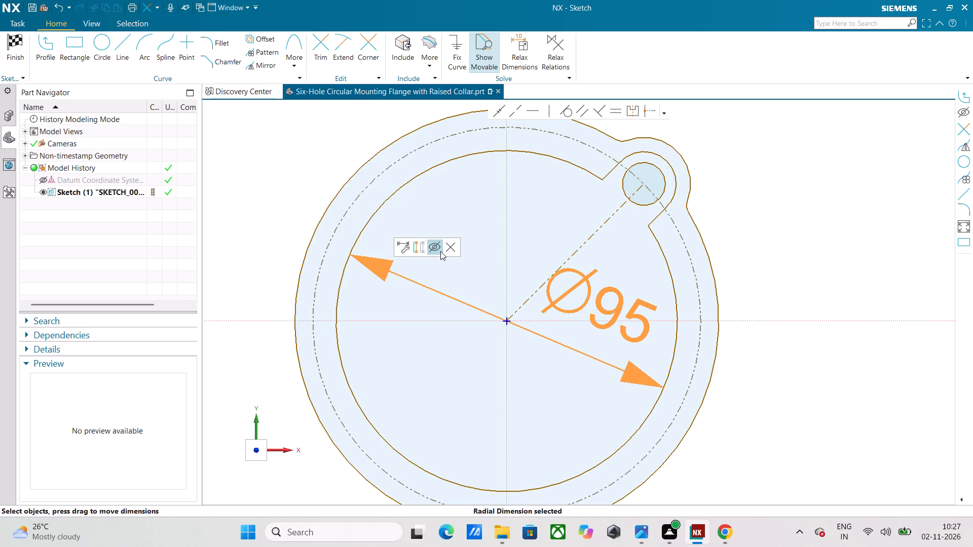
left_click(448, 244)
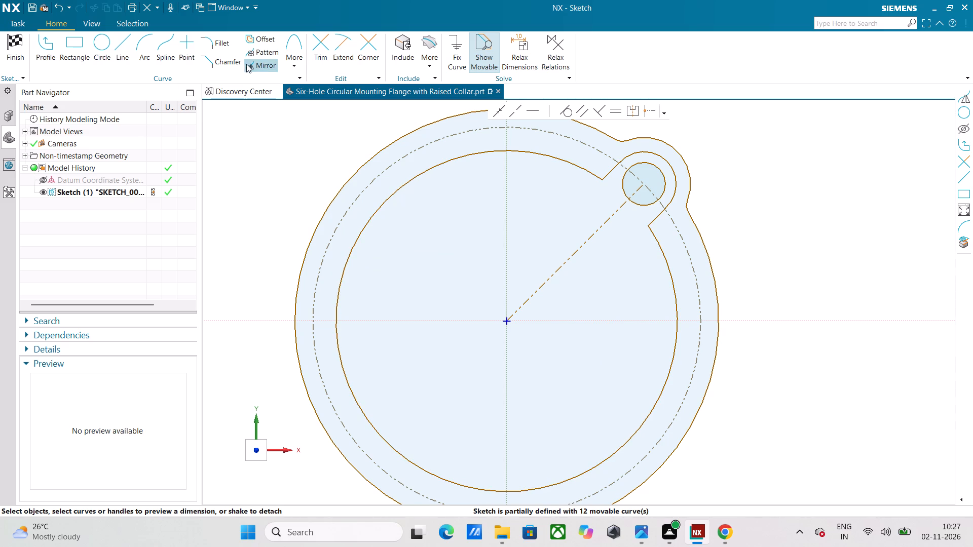
Fillet both corners between the offset lines and the inner 95 mm arc with a 3 mm radius.
left_click(214, 45)
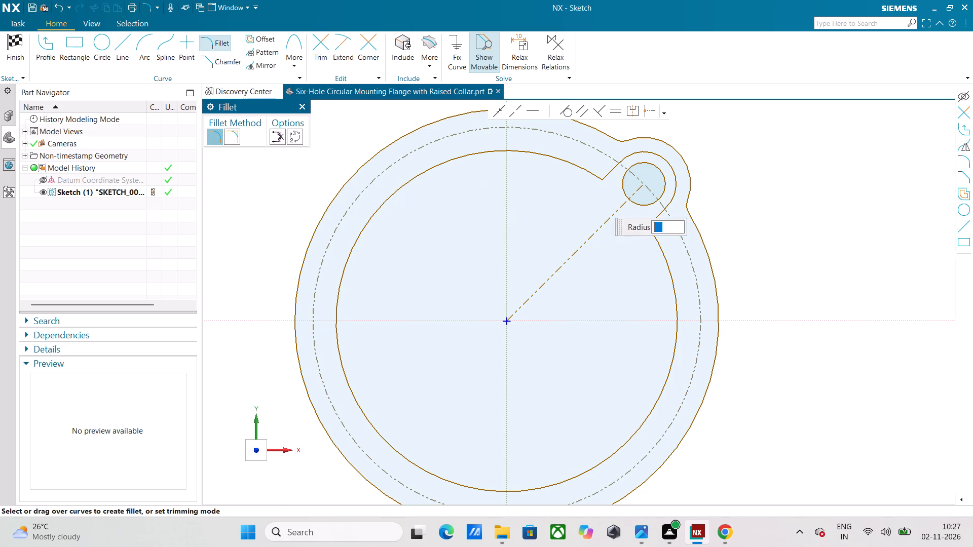
key("3")
key("Return")
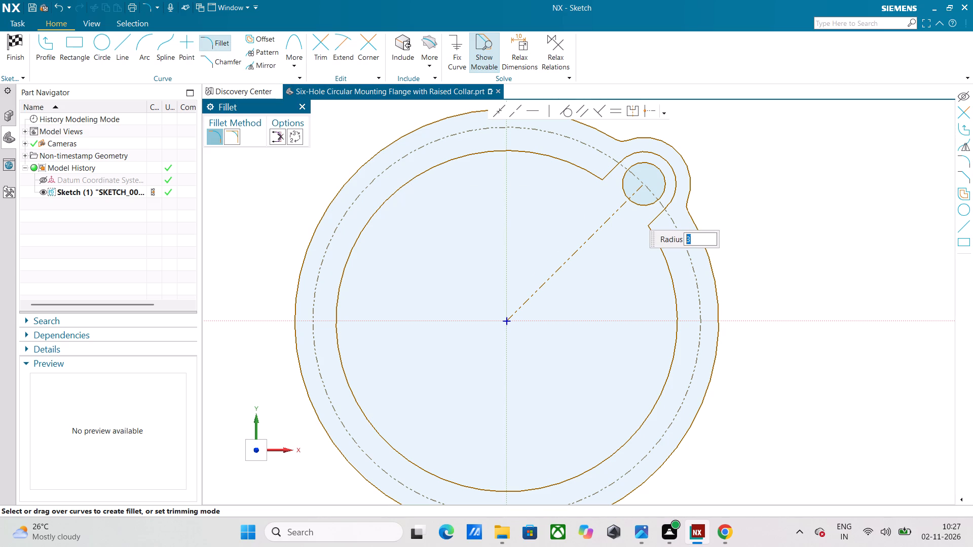
left_click(653, 221)
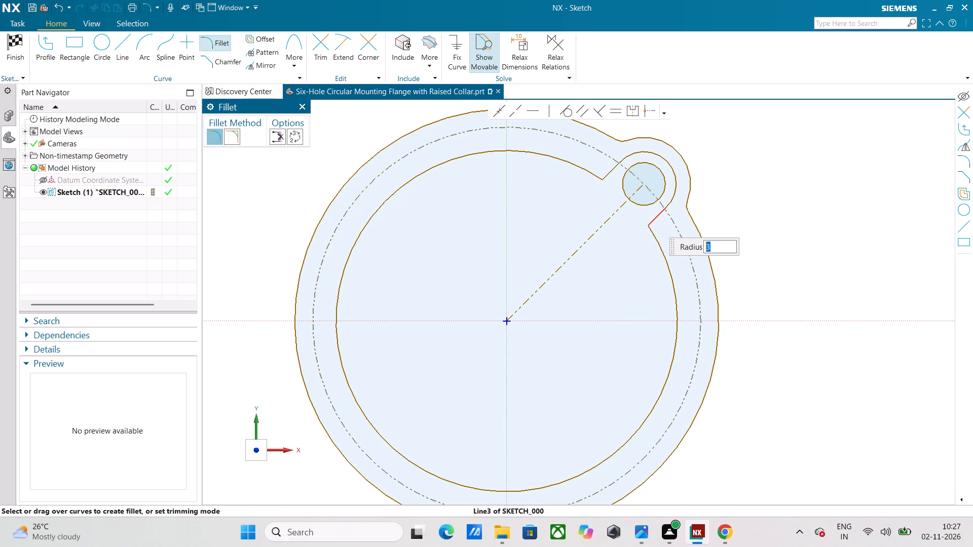
left_click(655, 236)
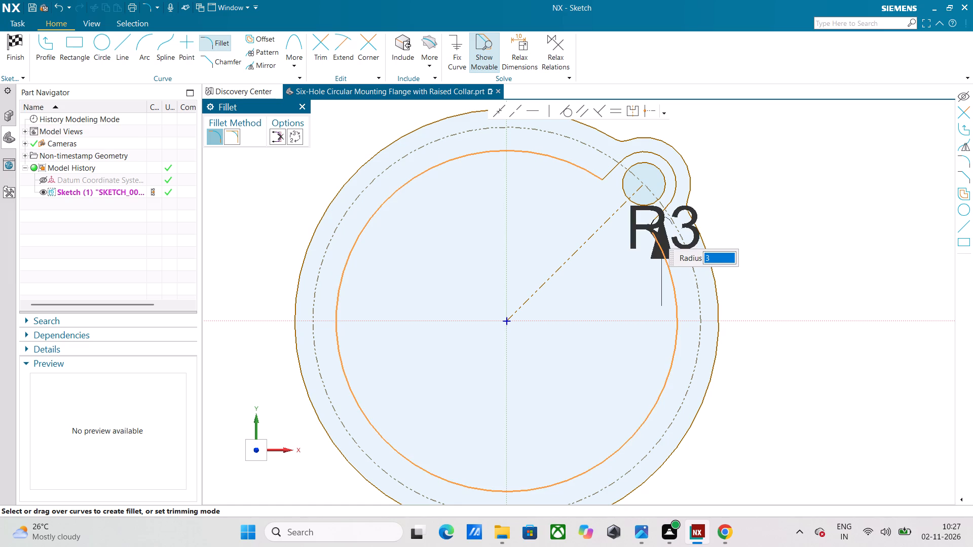
left_click(609, 175)
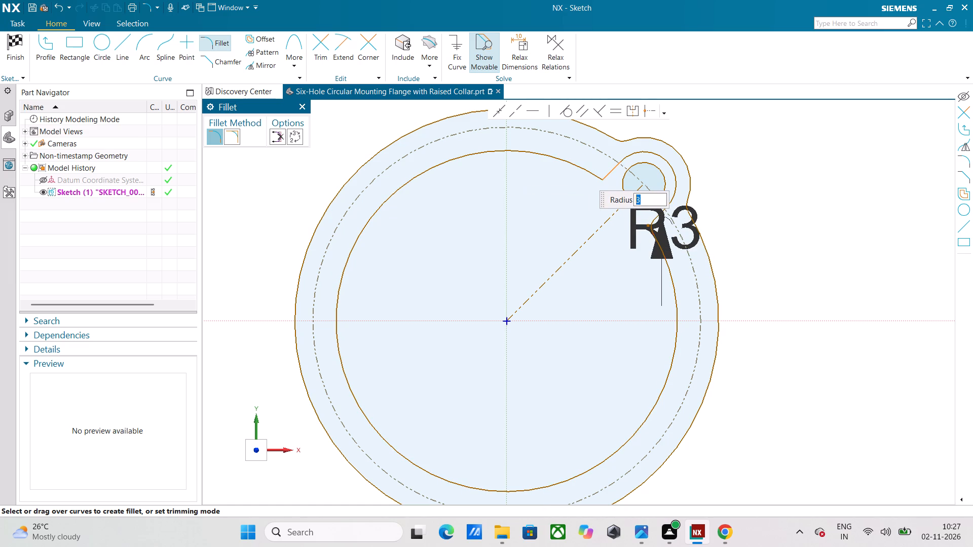
left_click(589, 172)
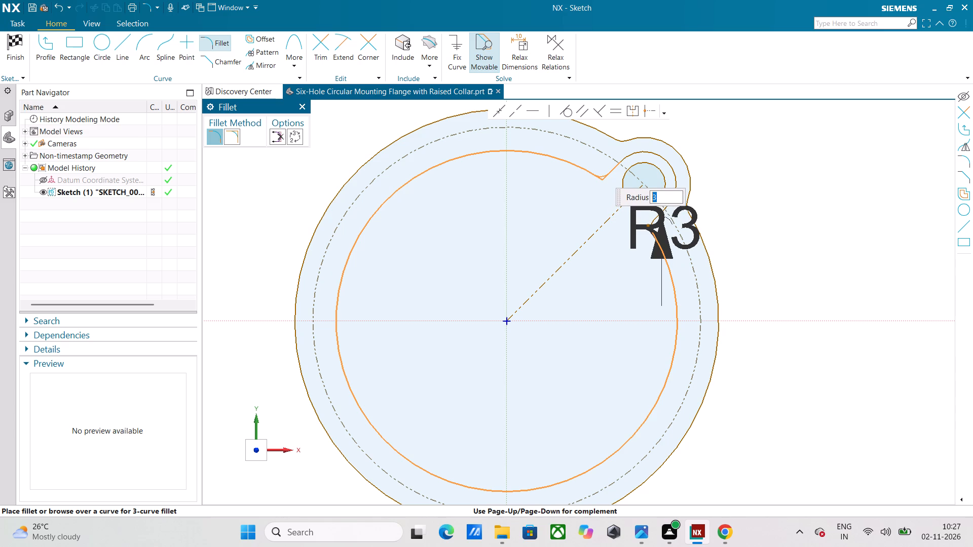
left_click(599, 171)
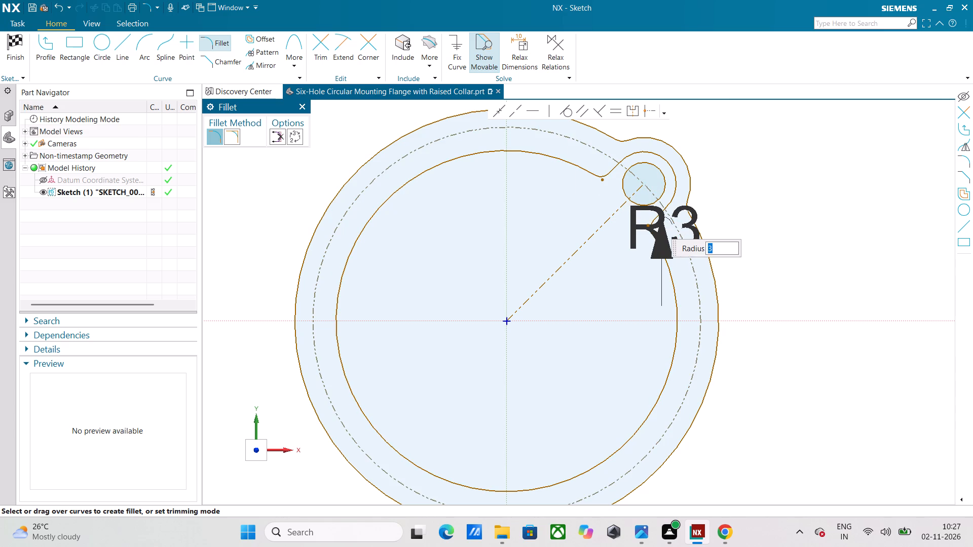
key("Escape")
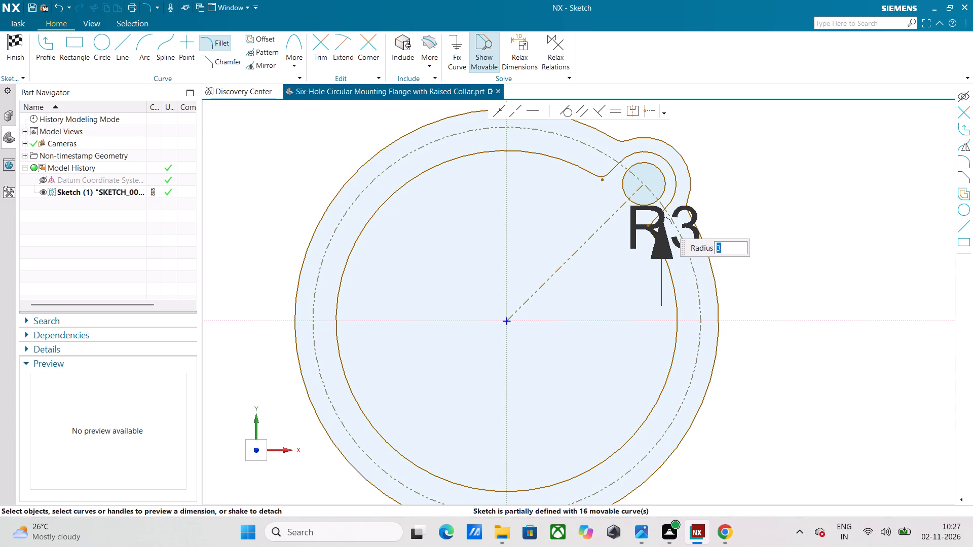
Delete the radius dimension of the 3 mm fillet on the inner outline.
left_click(660, 222)
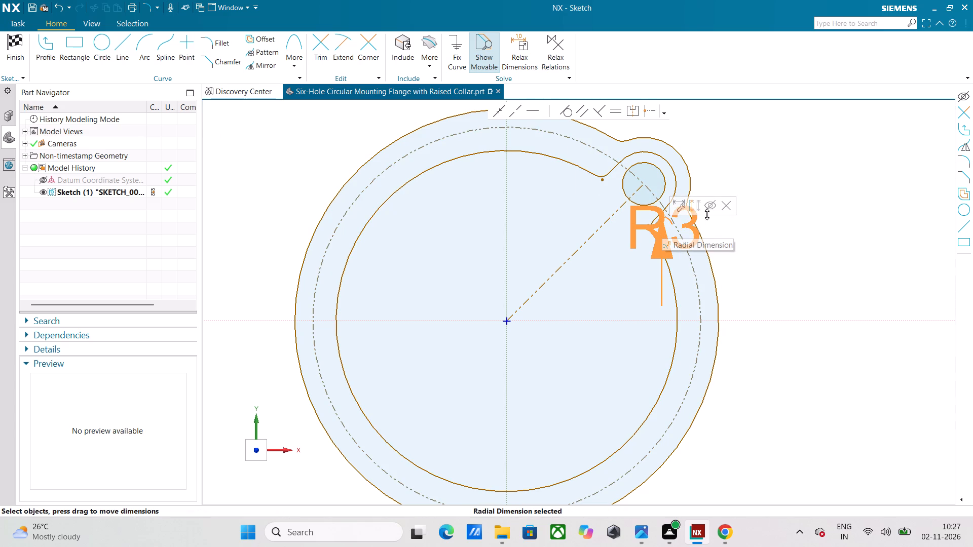
left_click(723, 212)
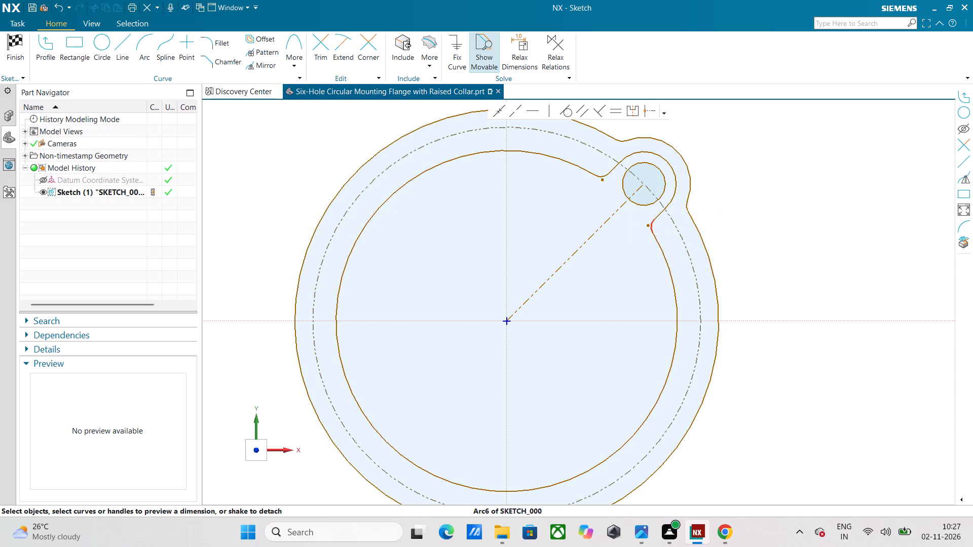
Delete the two leftover sketch points beside the 3 mm fillets on the inner outline.
scroll(648, 229, "up", 3)
left_click(647, 222)
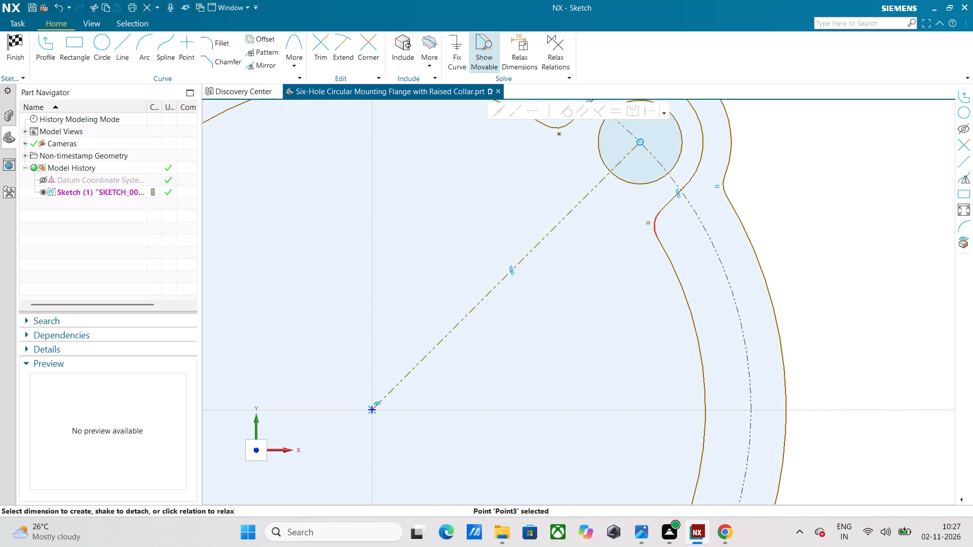
key("Escape")
scroll(647, 227, "up", 4)
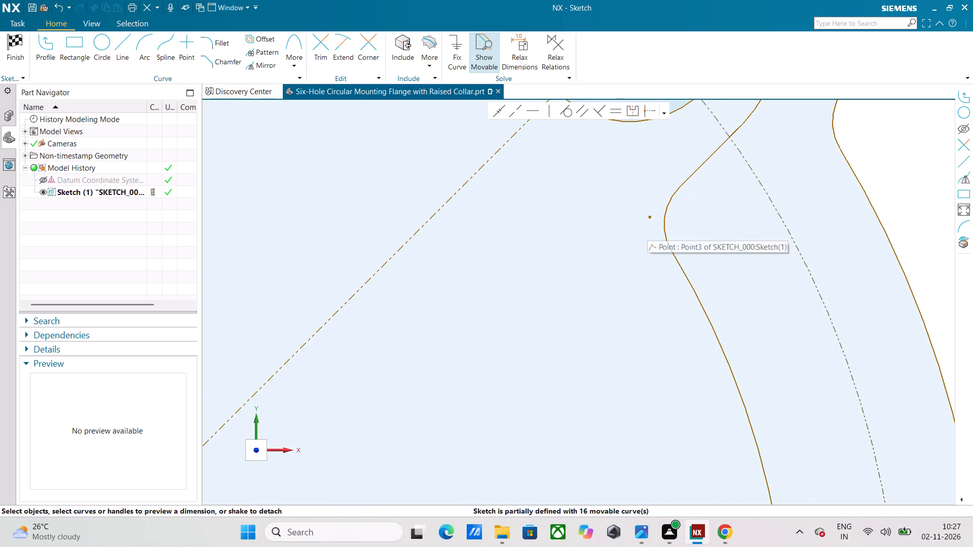
left_click(650, 219)
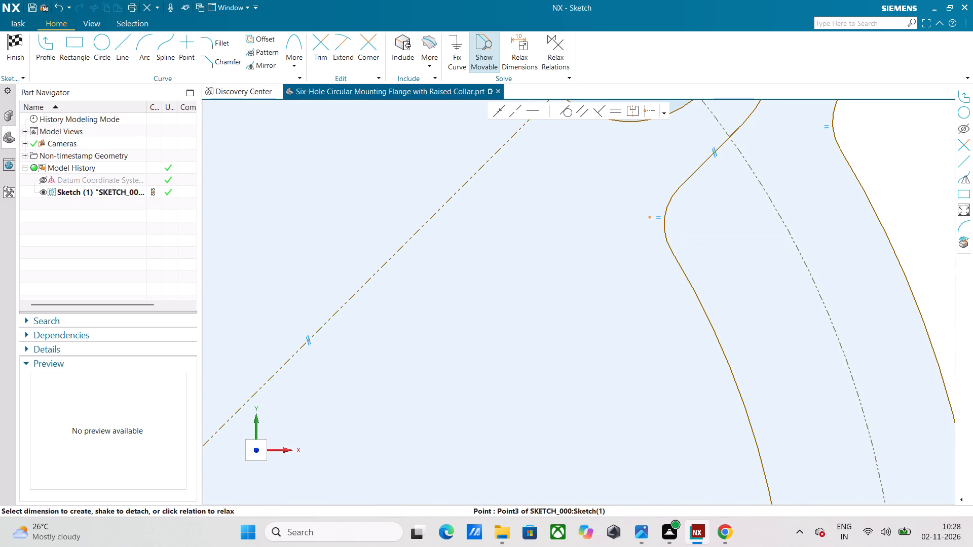
left_click(701, 204)
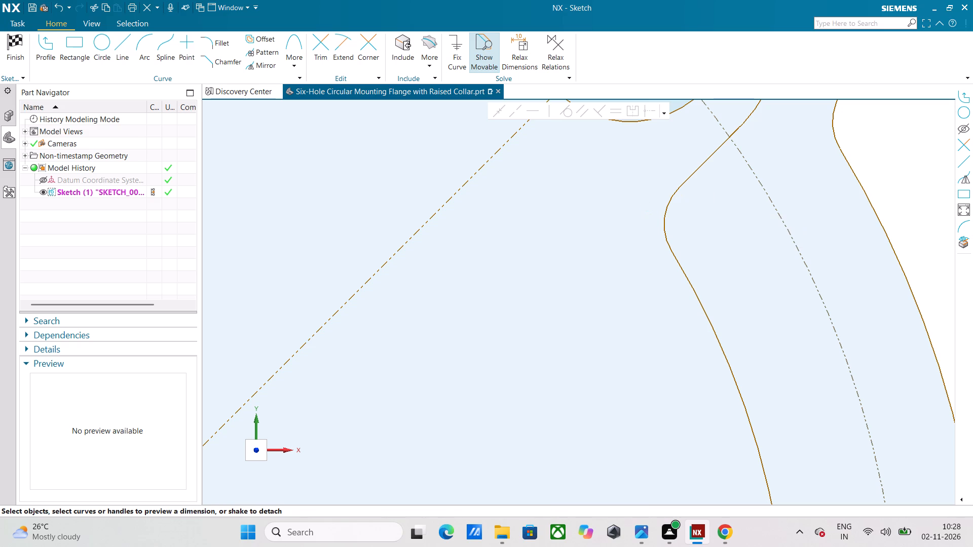
scroll(530, 208, "down", 3)
scroll(468, 176, "down", 1)
middle_click_drag(468, 176, 482, 204)
left_click(491, 154)
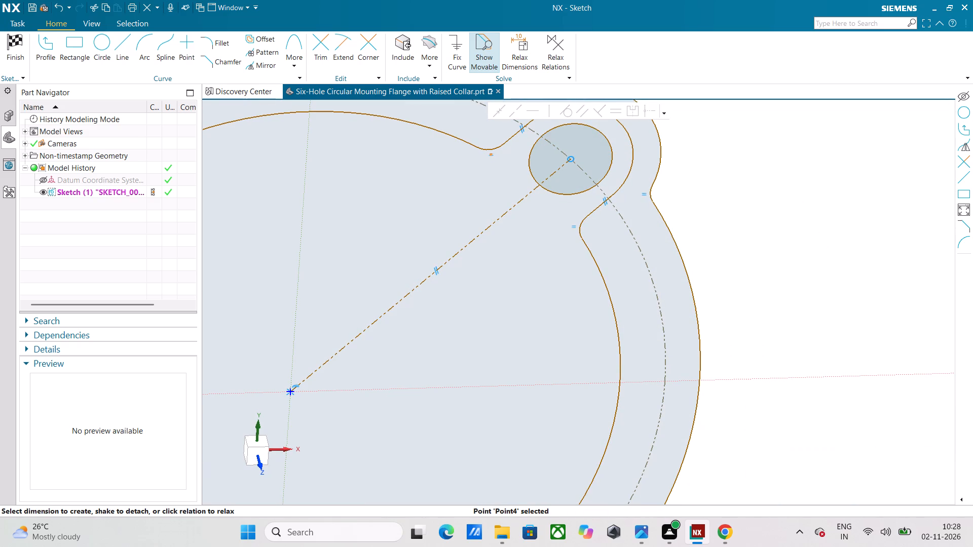
key("Escape")
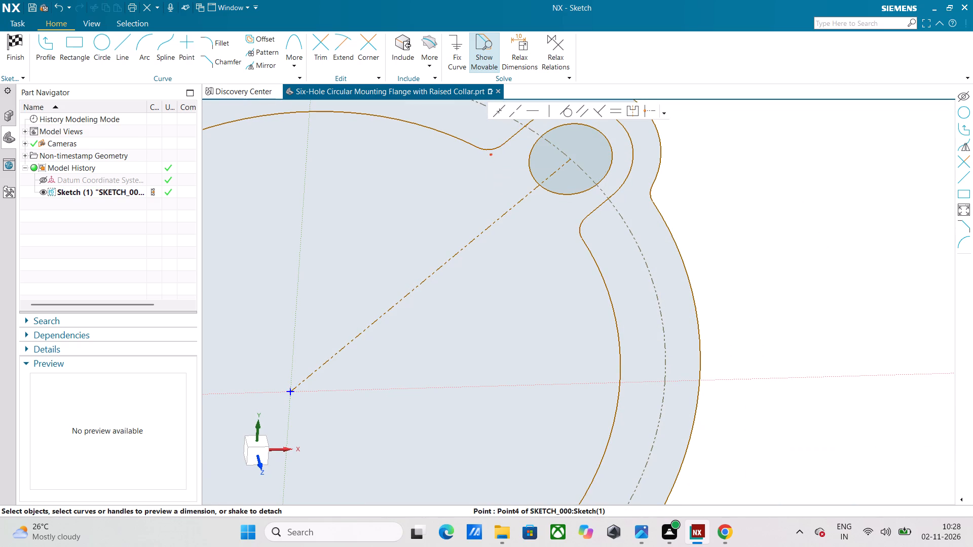
left_click(491, 154)
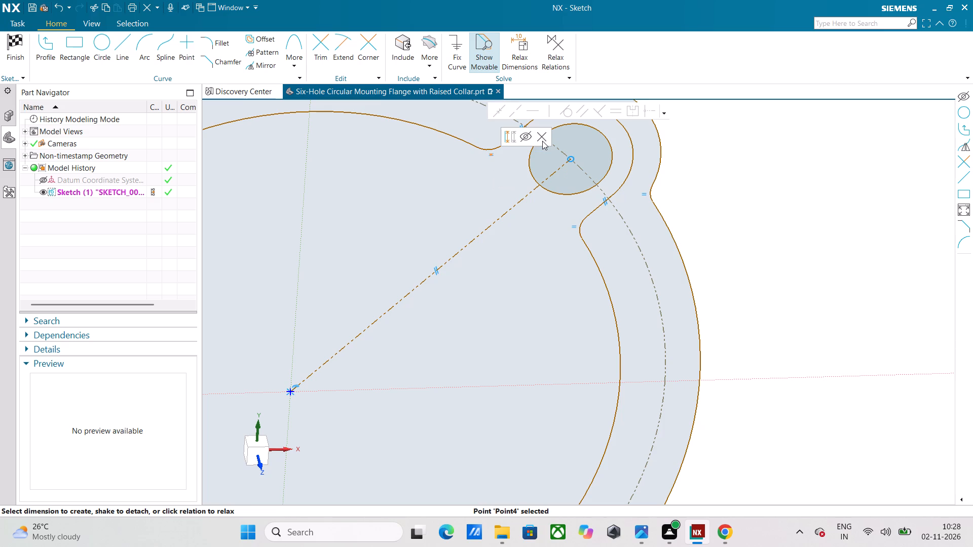
left_click(542, 141)
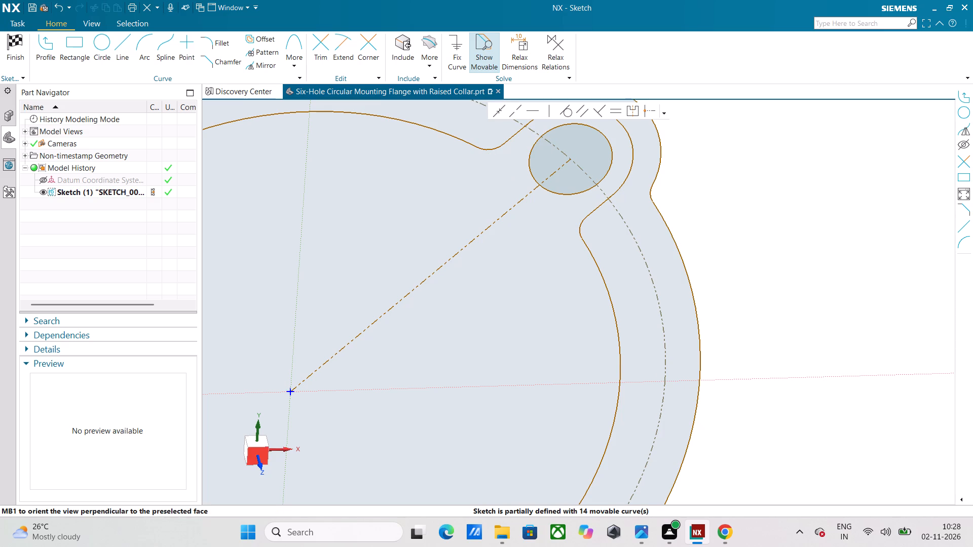
Pattern the hole circle, its surrounding arc and the outer lobed outline circularly about the sketch centre with count 4 and 90° pitch.
left_click(264, 453)
scroll(294, 418, "down", 4)
scroll(705, 177, "down", 2)
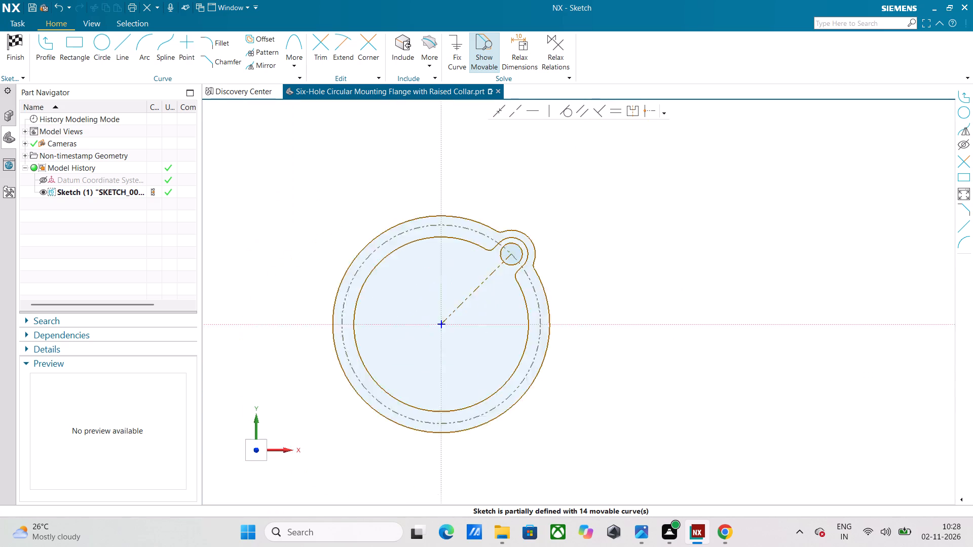
scroll(705, 177, "down", 1)
scroll(473, 299, "up", 3)
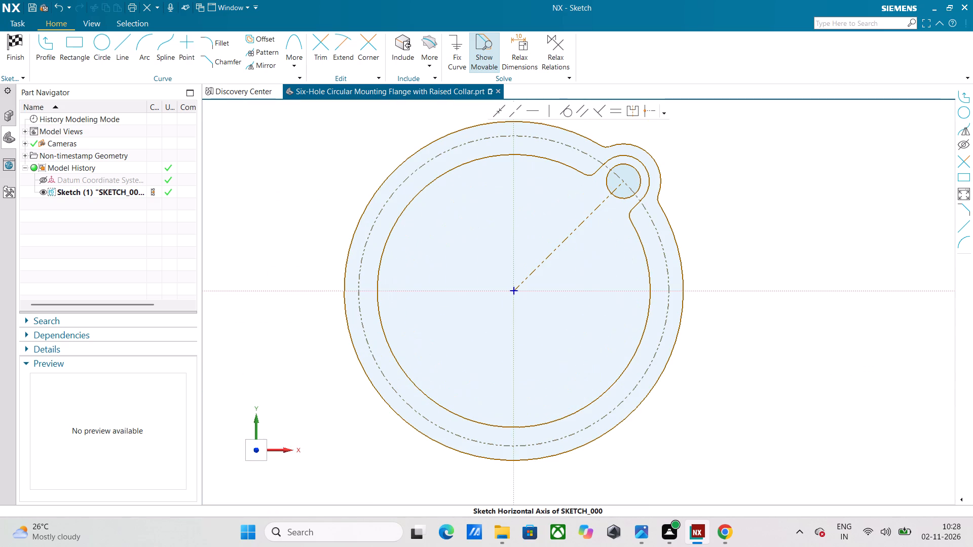
scroll(473, 299, "down", 1)
scroll(473, 299, "up", 1)
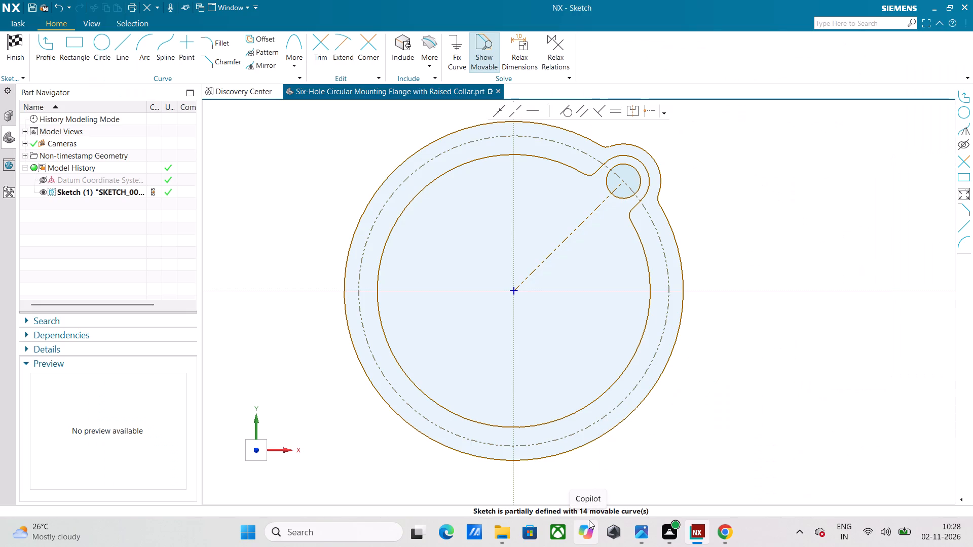
left_click(267, 58)
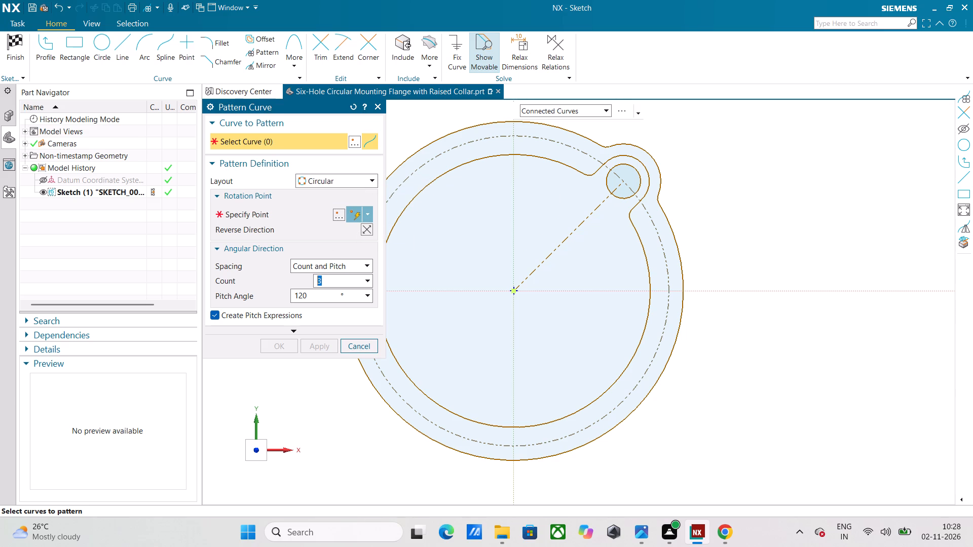
left_click(638, 175)
left_click(647, 172)
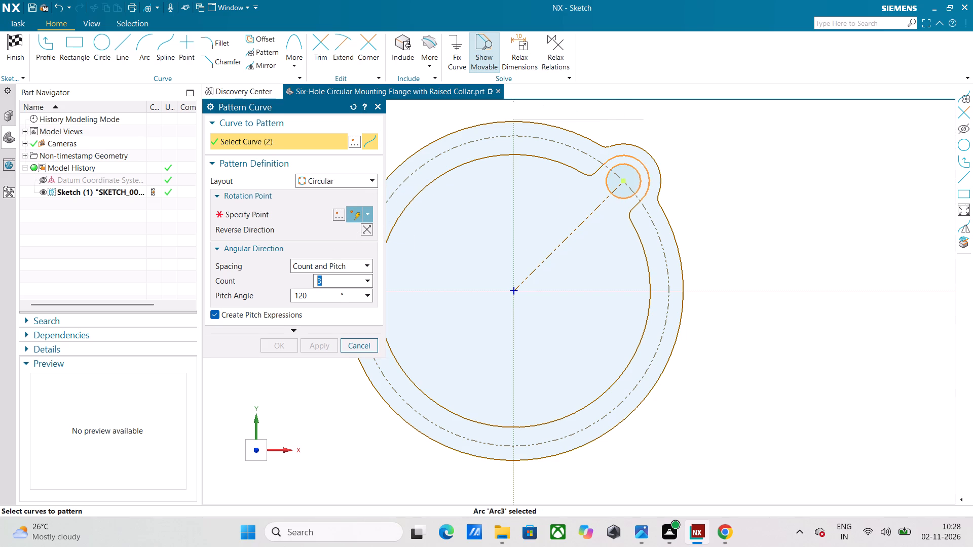
left_click(657, 164)
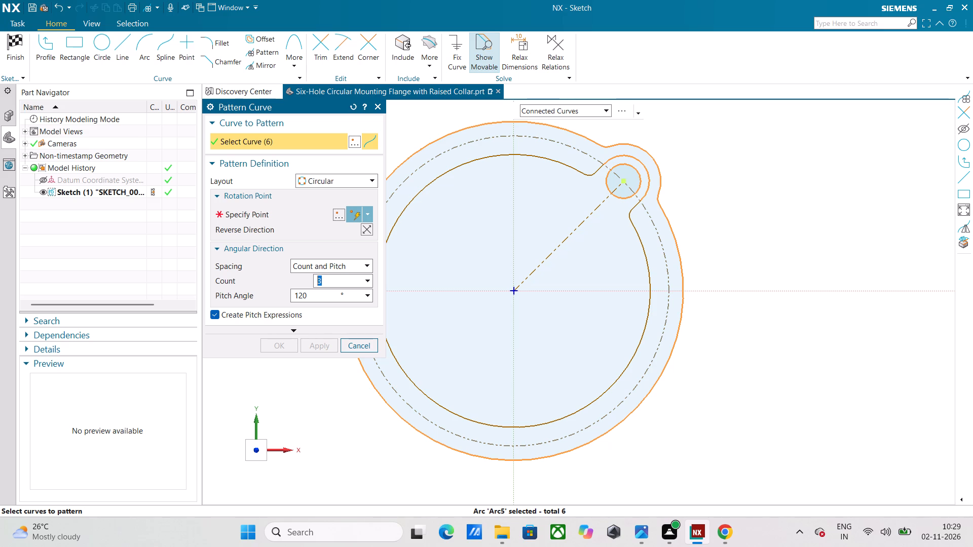
left_click(249, 214)
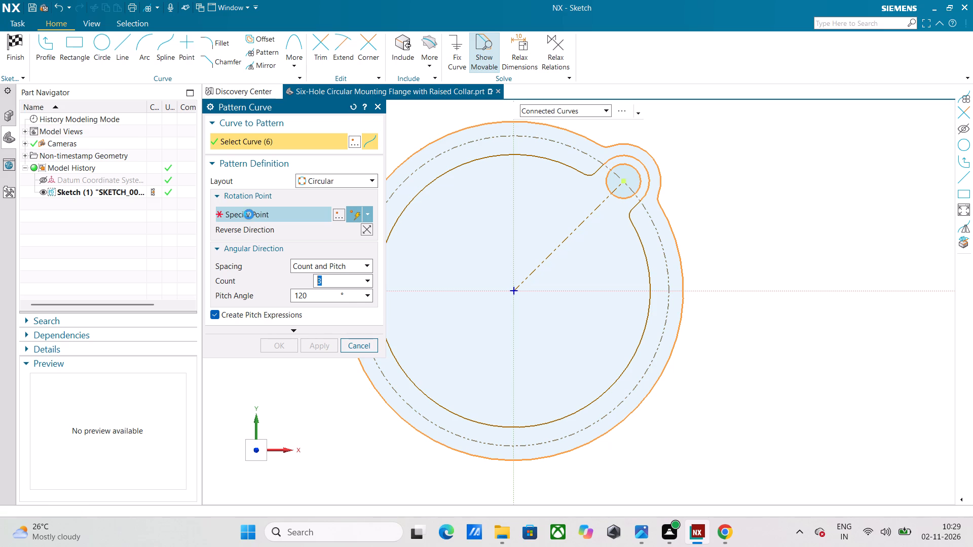
left_click(514, 291)
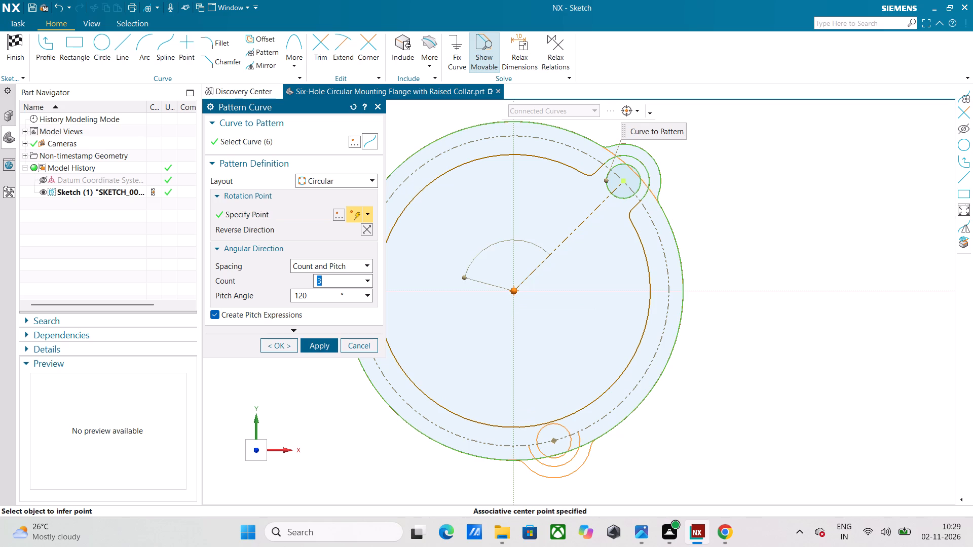
left_click(335, 281)
left_click(335, 281)
key("BackSpace")
key("4")
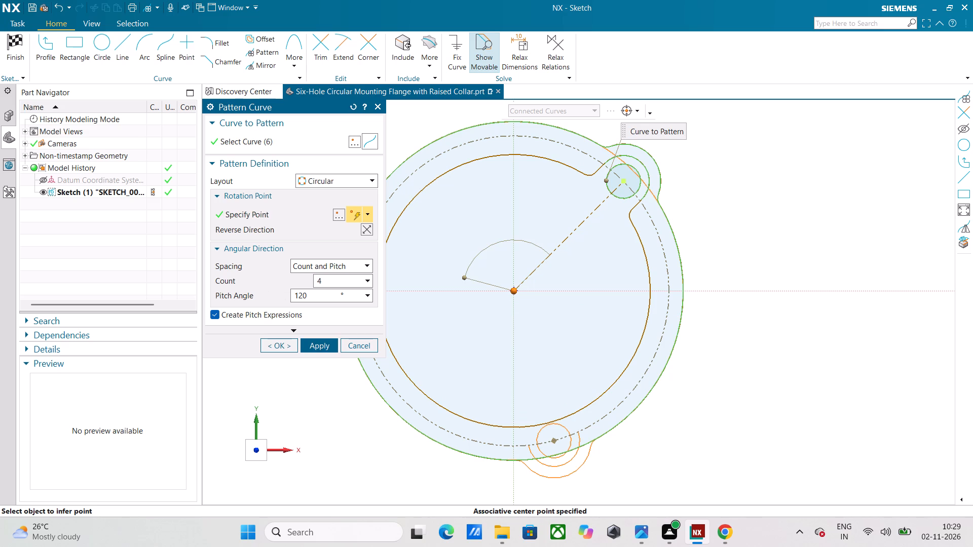
left_click(311, 298)
key("BackSpace")
key("BackSpace")
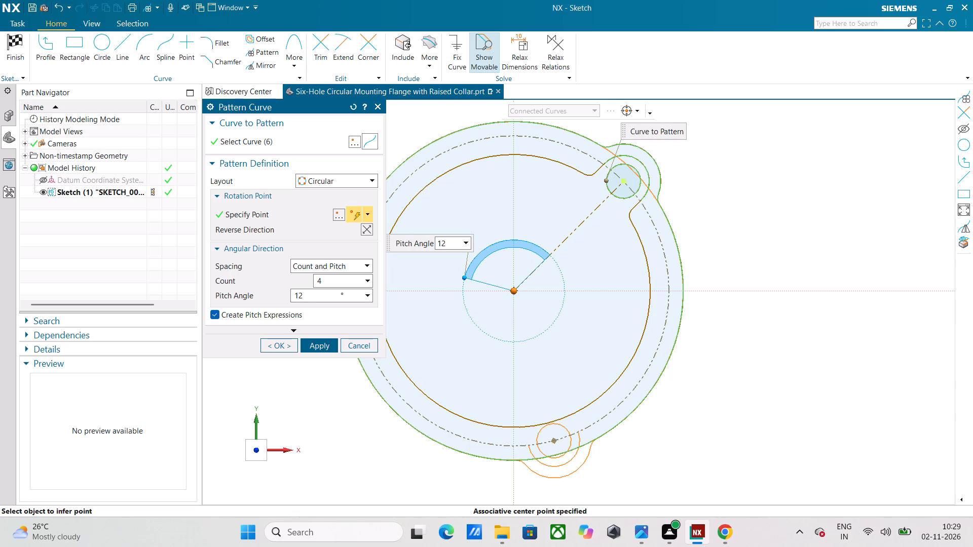
key("BackSpace")
type("90")
key("Return")
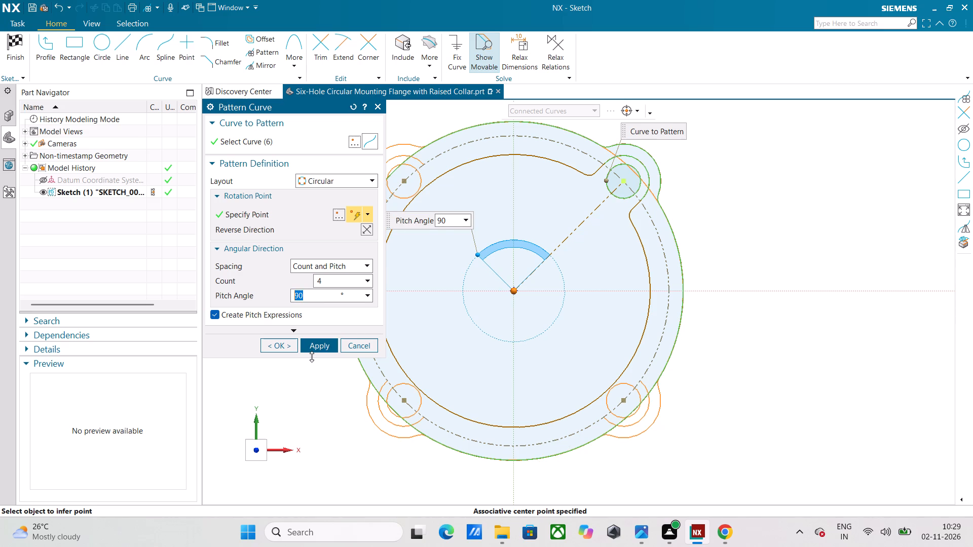
left_click(323, 348)
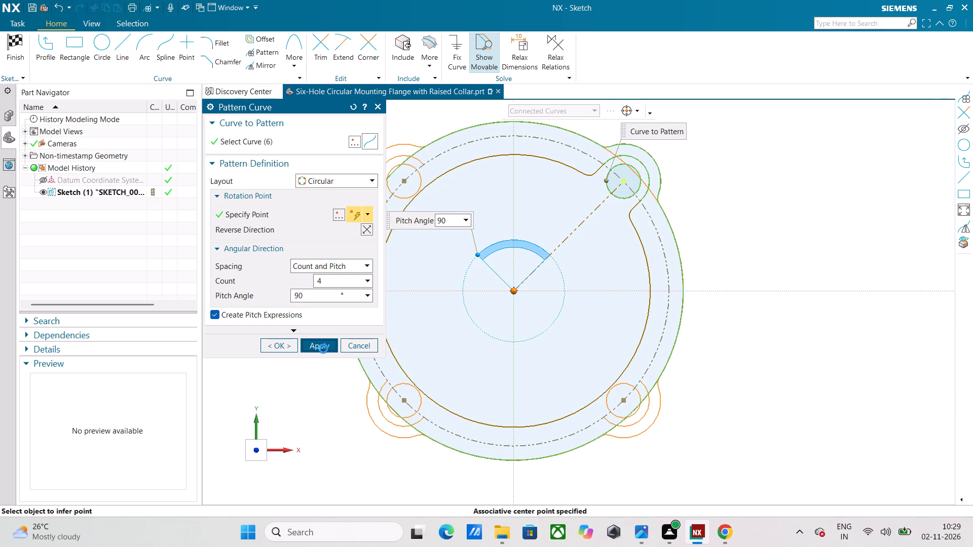
left_click(389, 109)
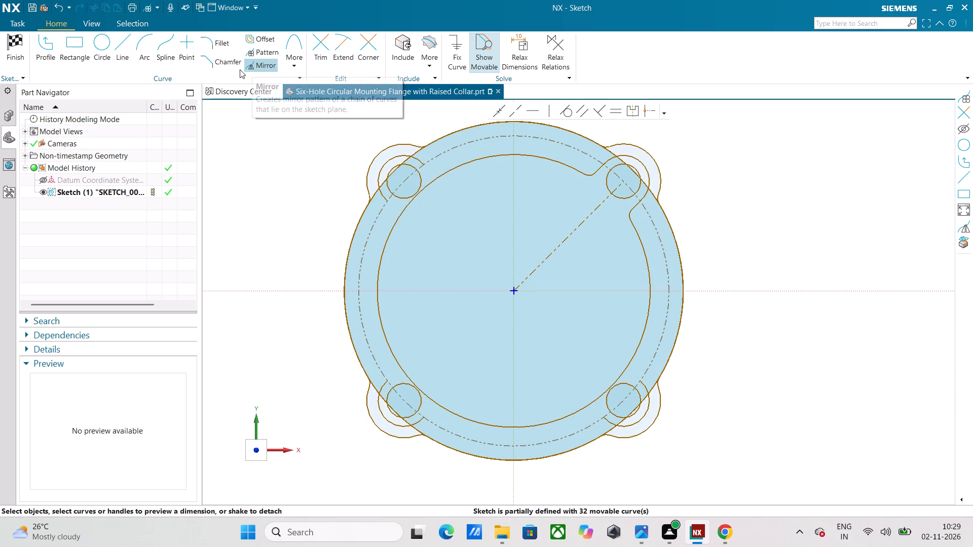
Trim away the portions of the large outer circle that cross the upper-right hole and lobe.
left_click(325, 40)
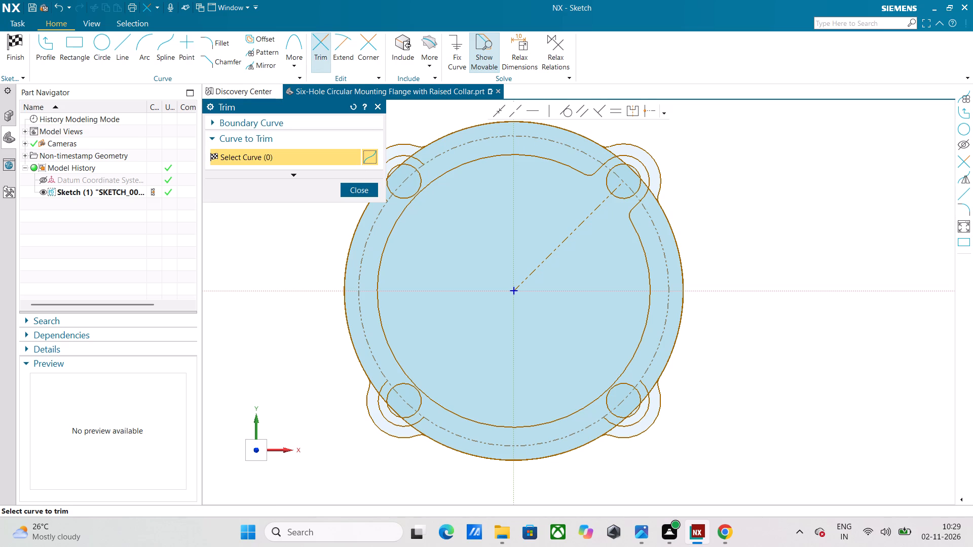
left_click(611, 151)
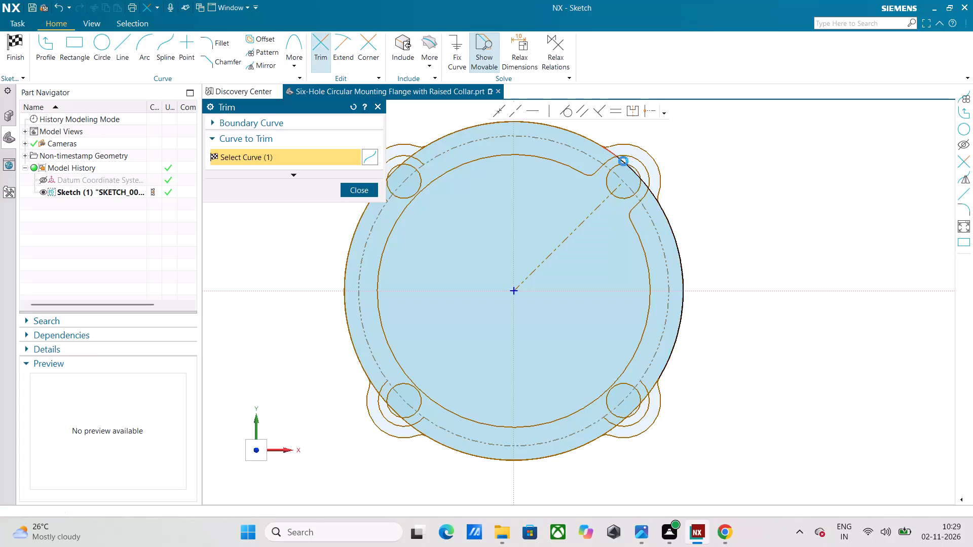
left_click(611, 153)
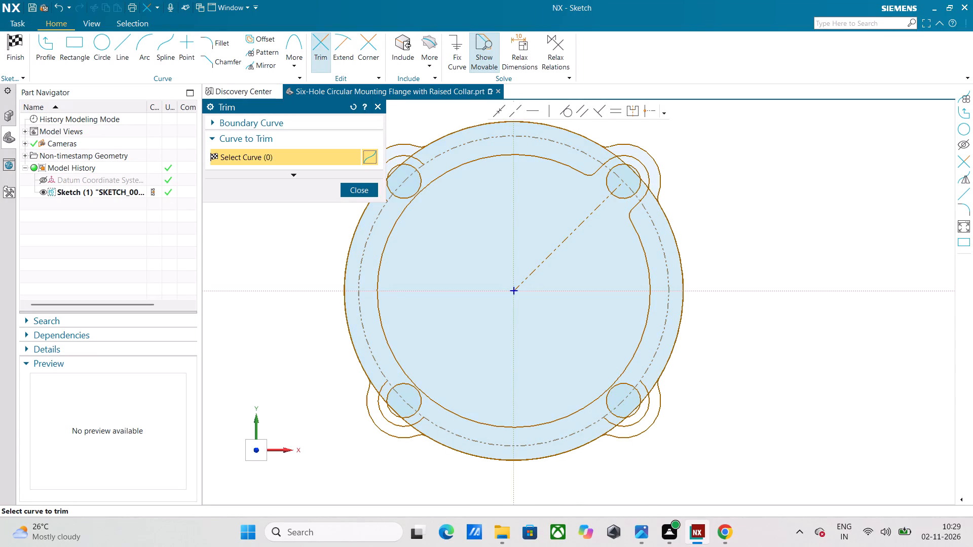
left_click(609, 153)
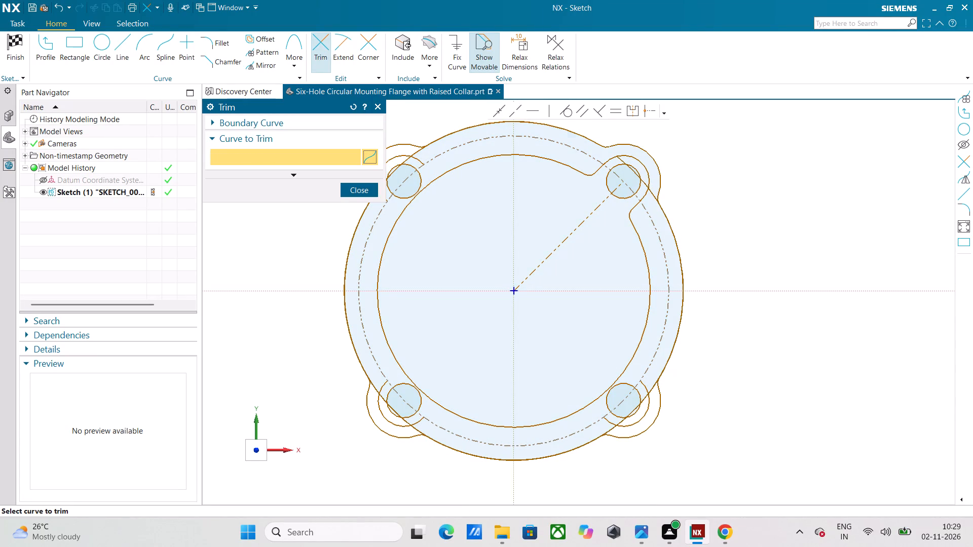
left_click(621, 159)
left_click(621, 162)
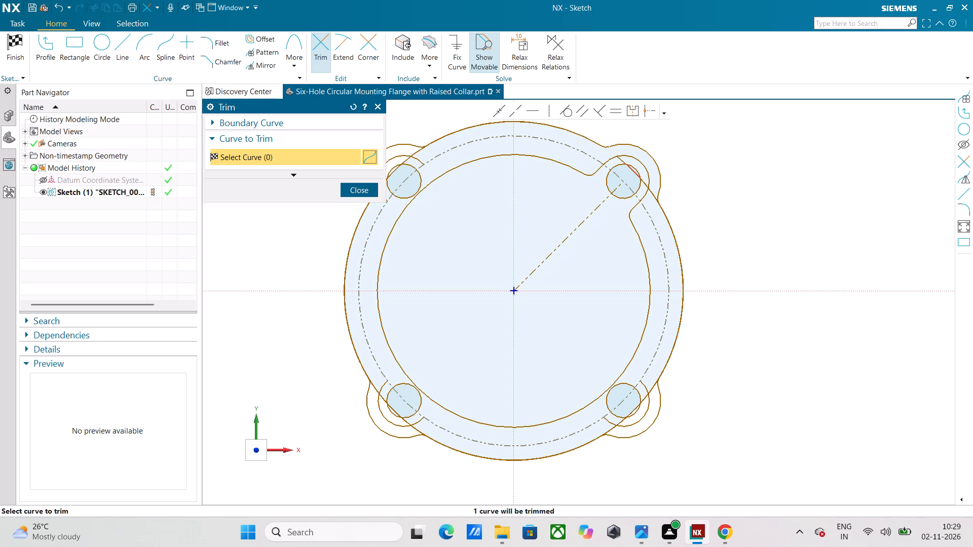
left_click(634, 171)
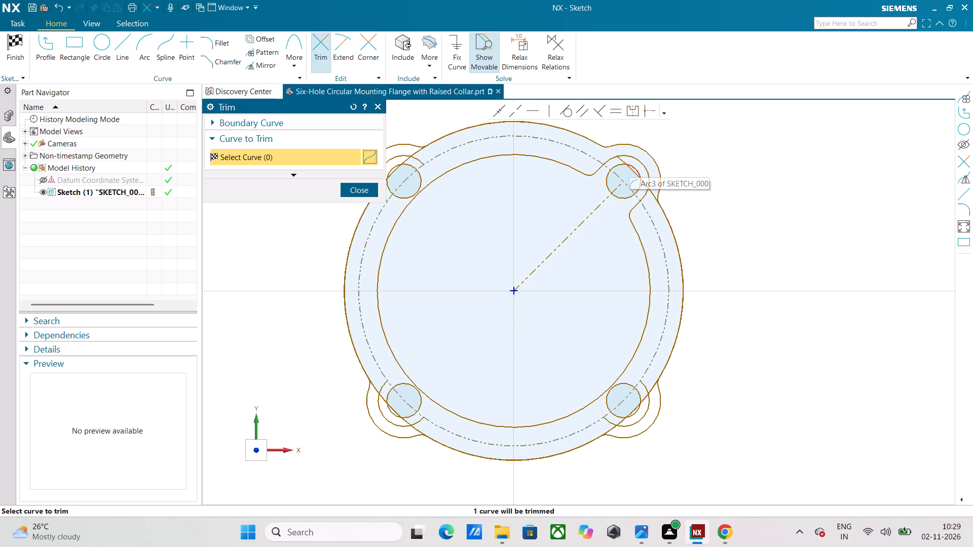
left_click(631, 171)
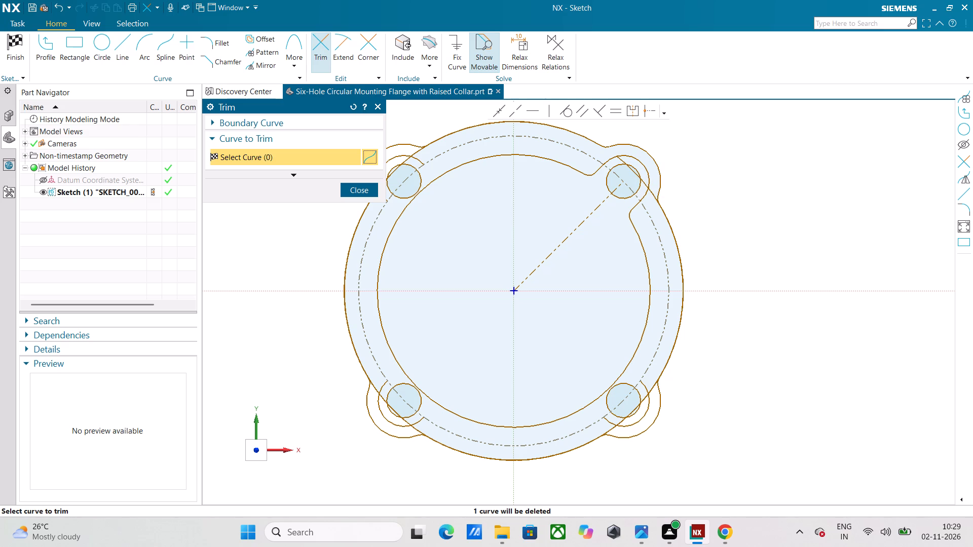
left_click(620, 161)
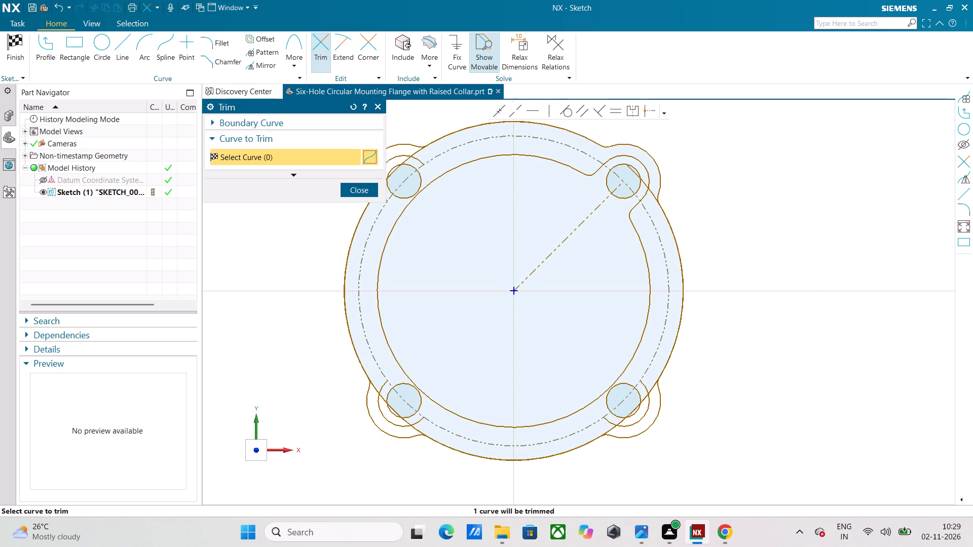
left_click(634, 171)
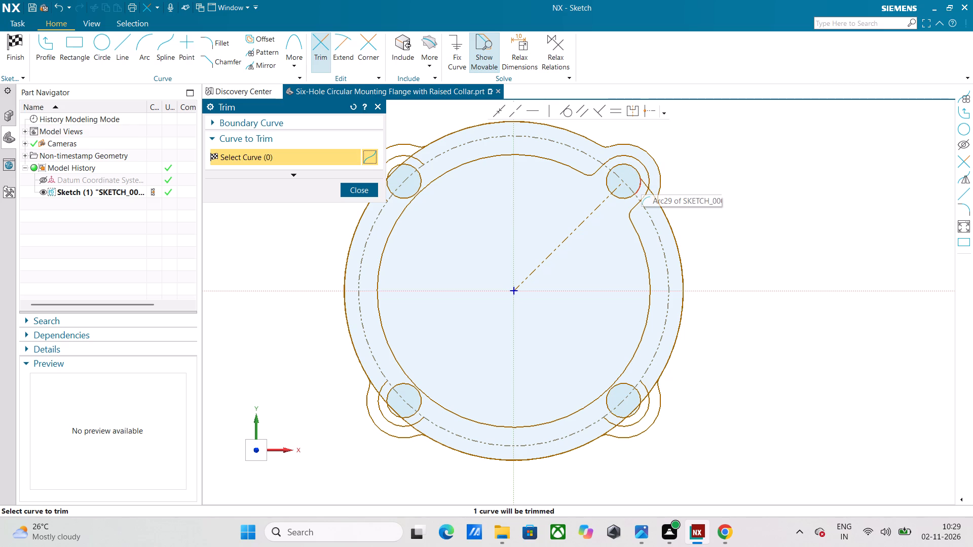
left_click(644, 183)
left_click(644, 183)
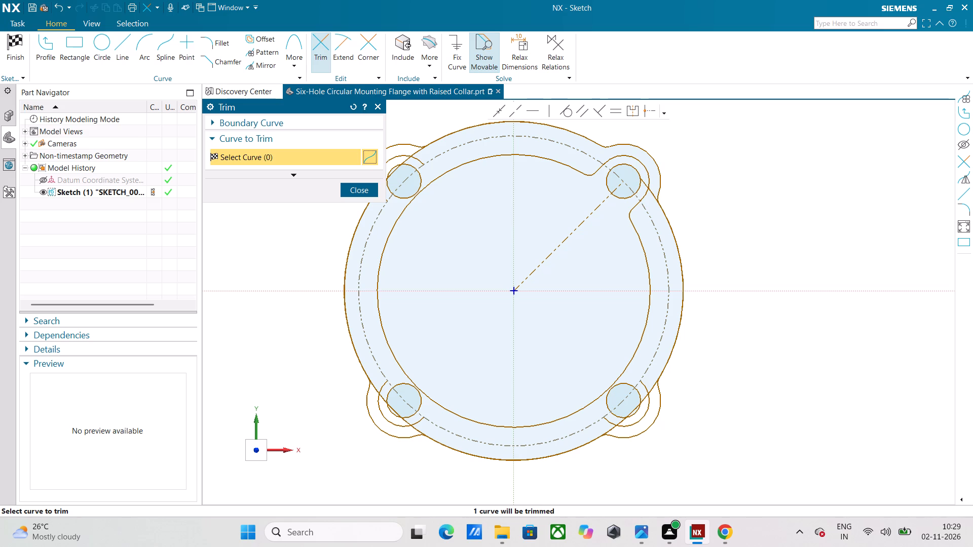
left_click(645, 185)
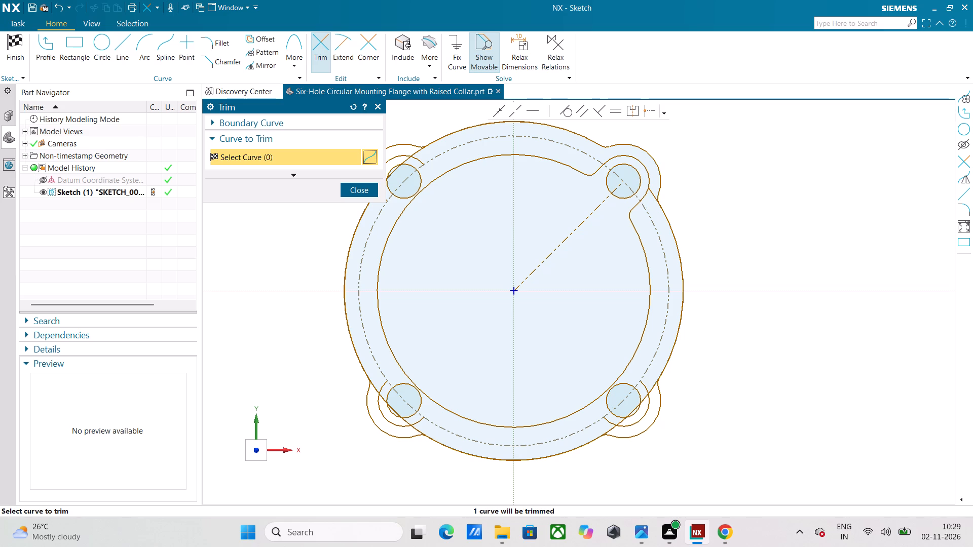
left_click(651, 193)
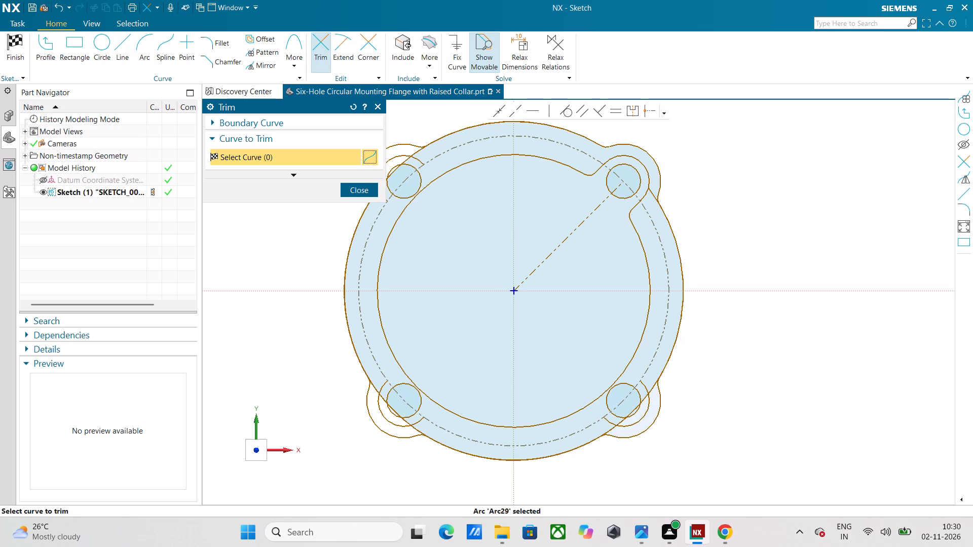
left_click(653, 196)
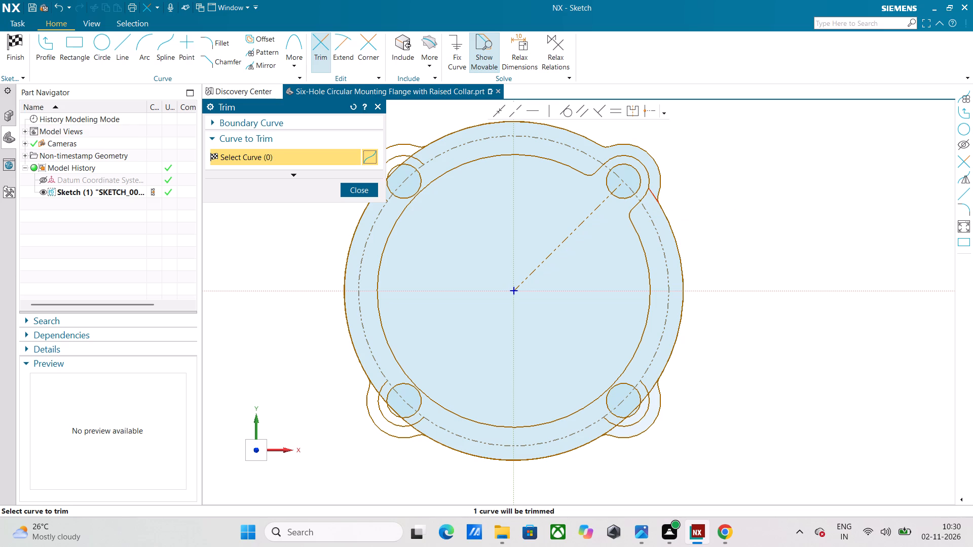
left_click(653, 192)
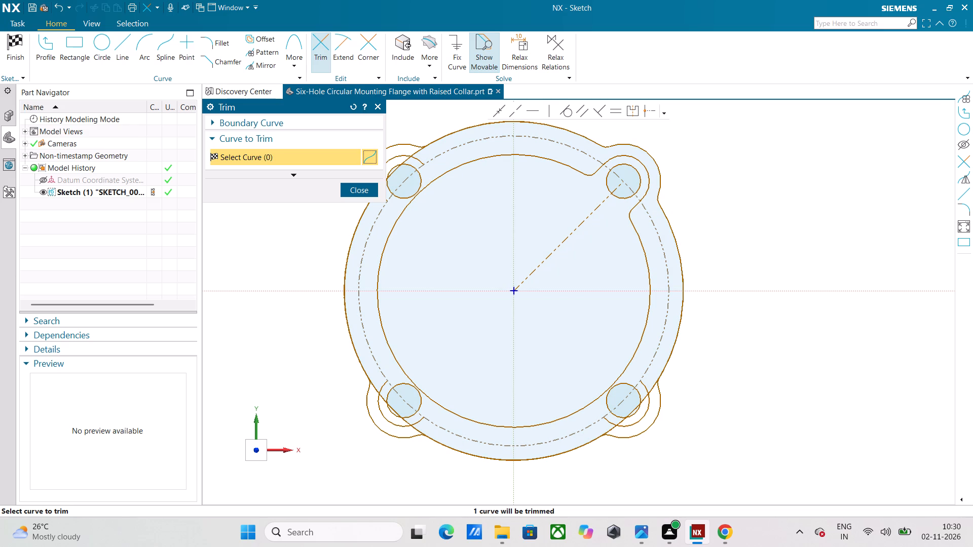
Trim away the portions of the large outer circle that cross the lower-right hole and lobe.
left_click(652, 388)
left_click(652, 388)
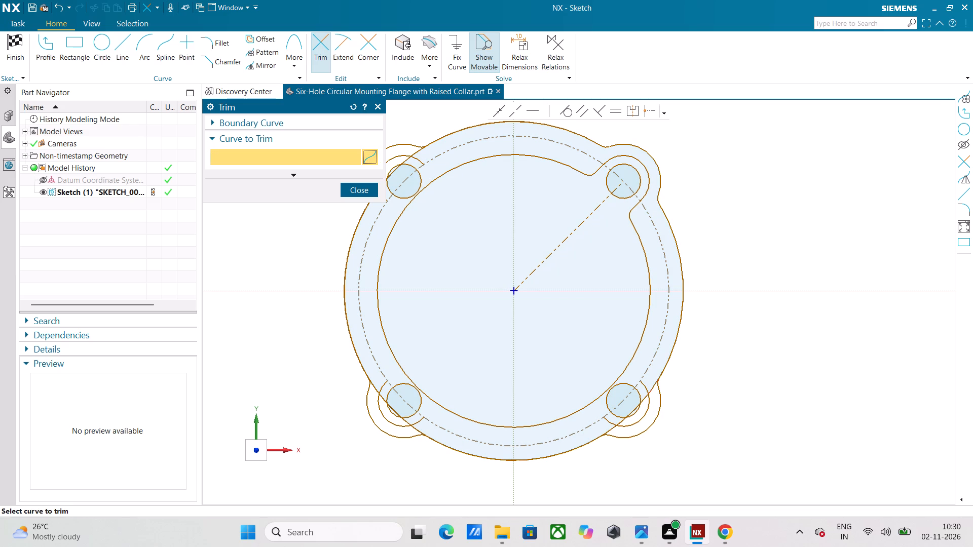
left_click(652, 388)
left_click(652, 388)
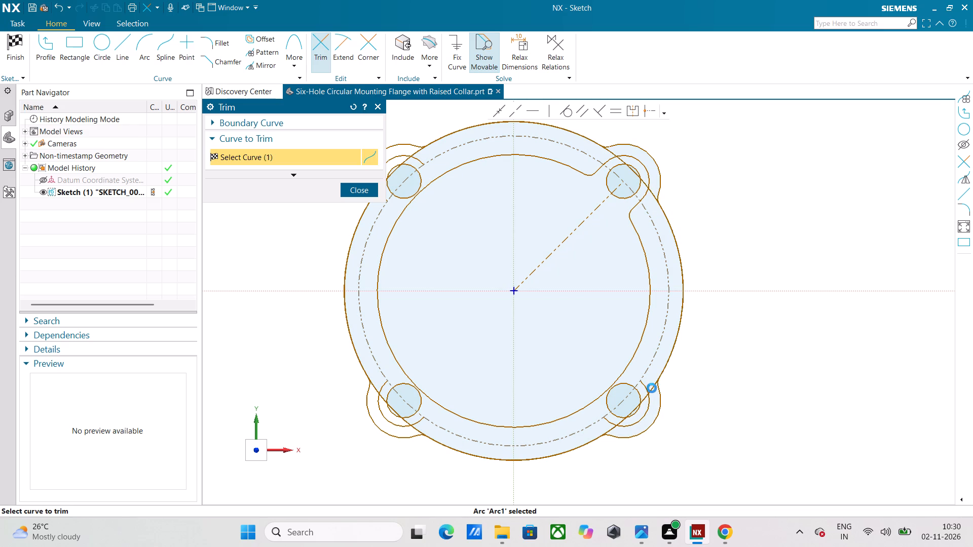
left_click(652, 388)
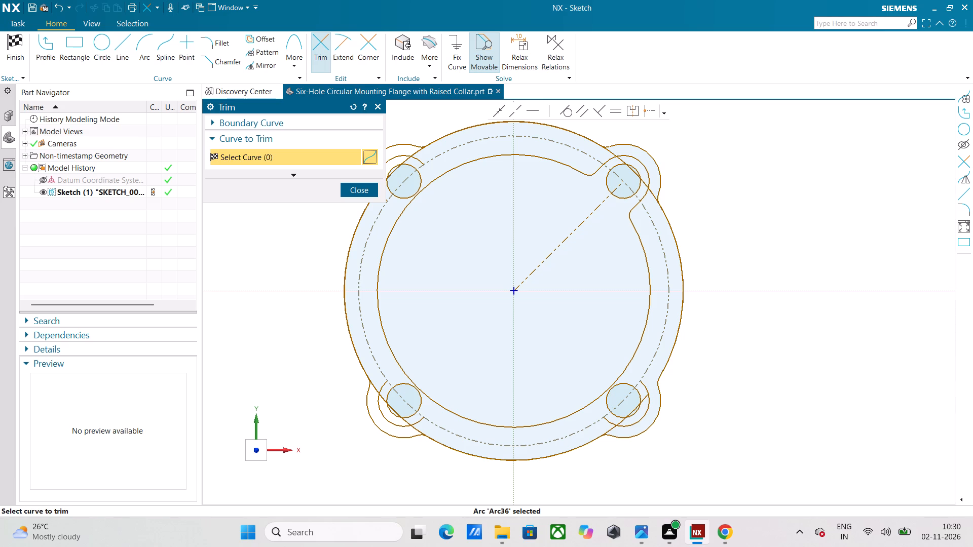
left_click(646, 397)
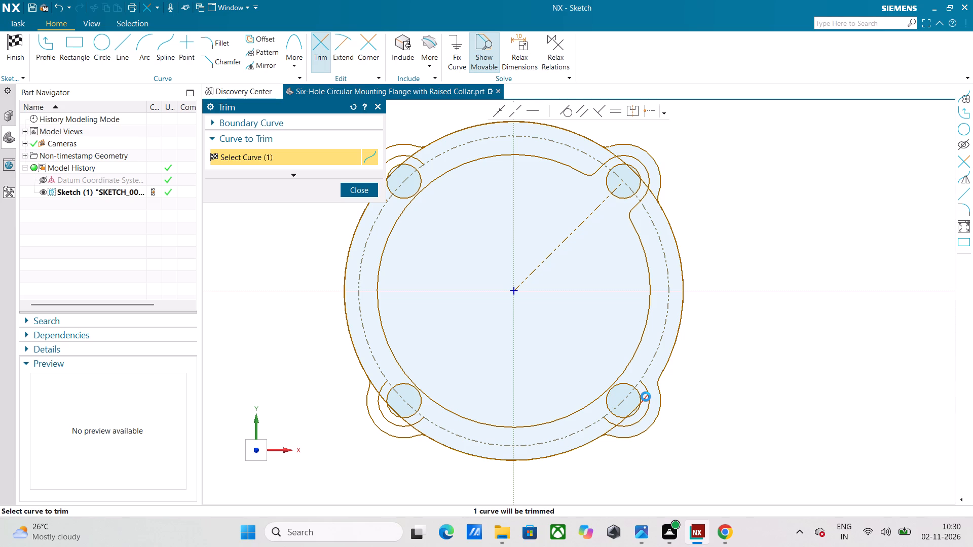
left_click(646, 397)
left_click(646, 397)
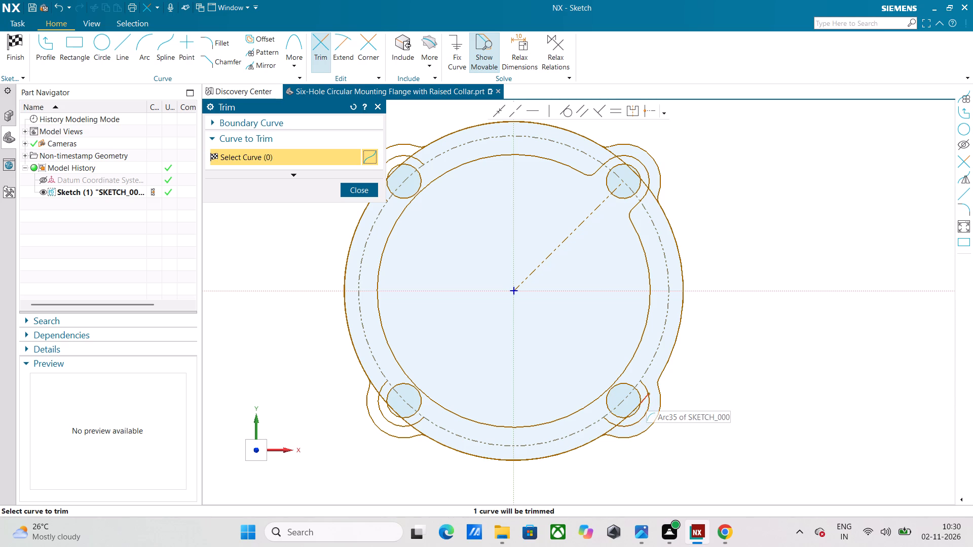
left_click(644, 400)
left_click(644, 400)
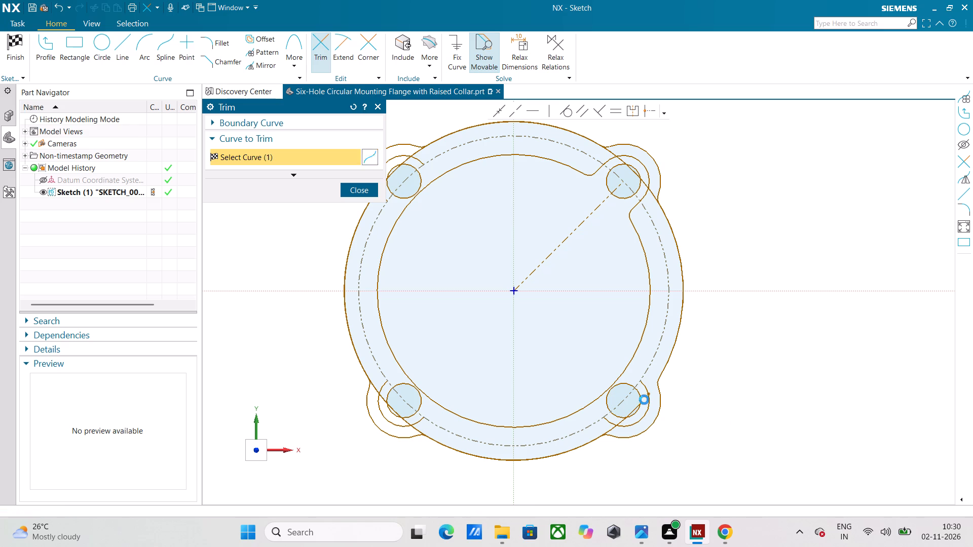
left_click(634, 410)
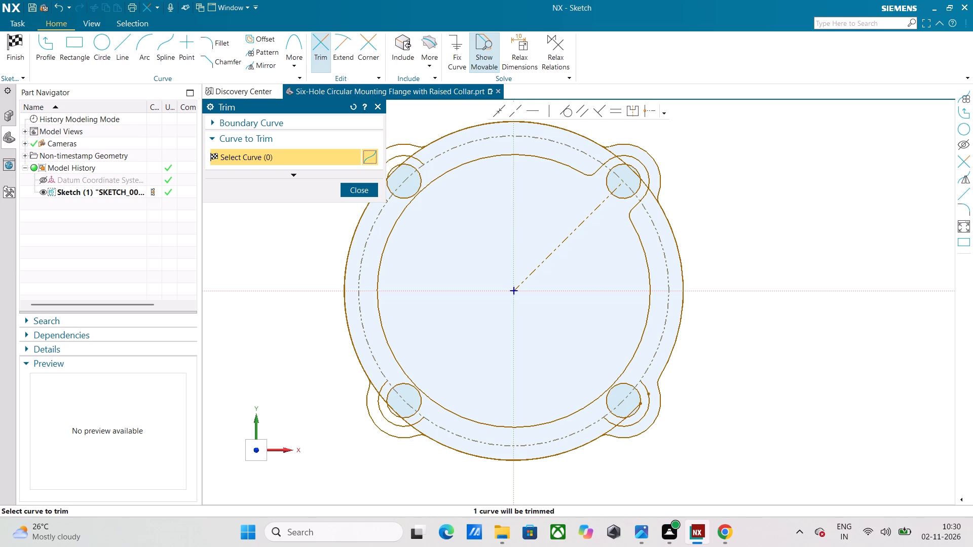
left_click(632, 410)
left_click(632, 410)
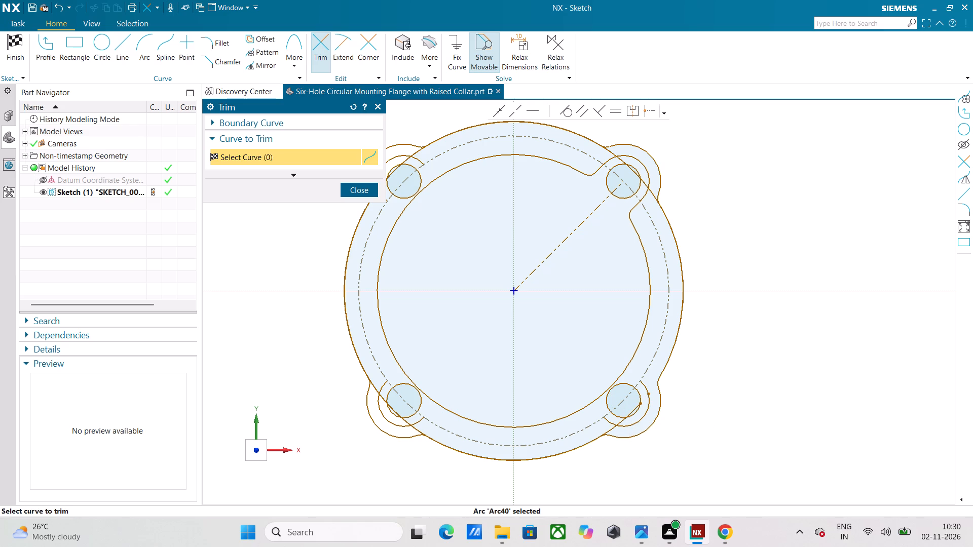
left_click(632, 410)
left_click(633, 410)
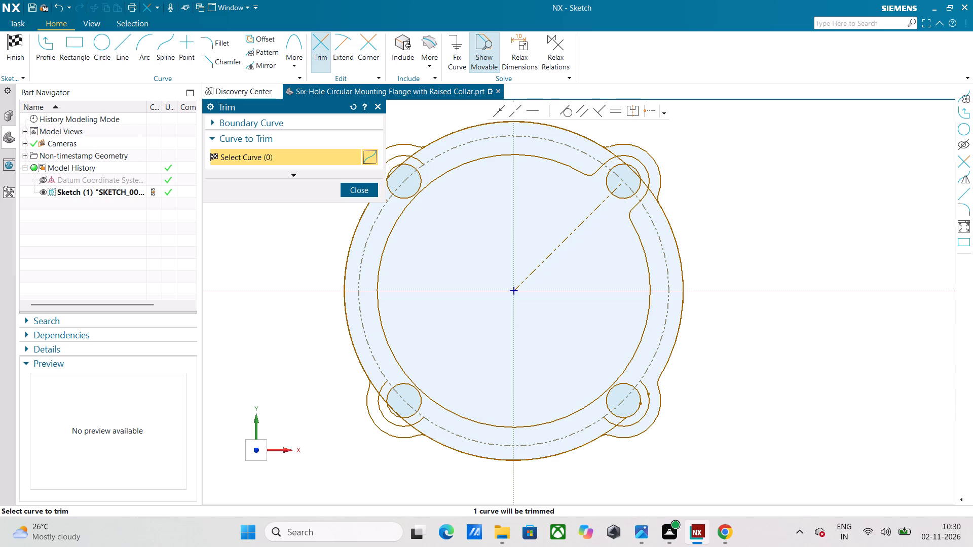
left_click(625, 420)
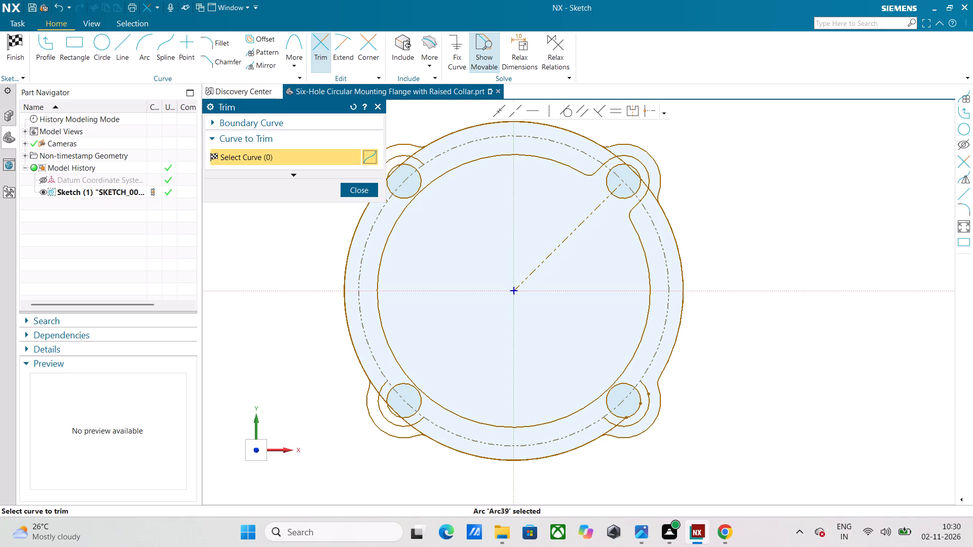
left_click(625, 420)
left_click(625, 420)
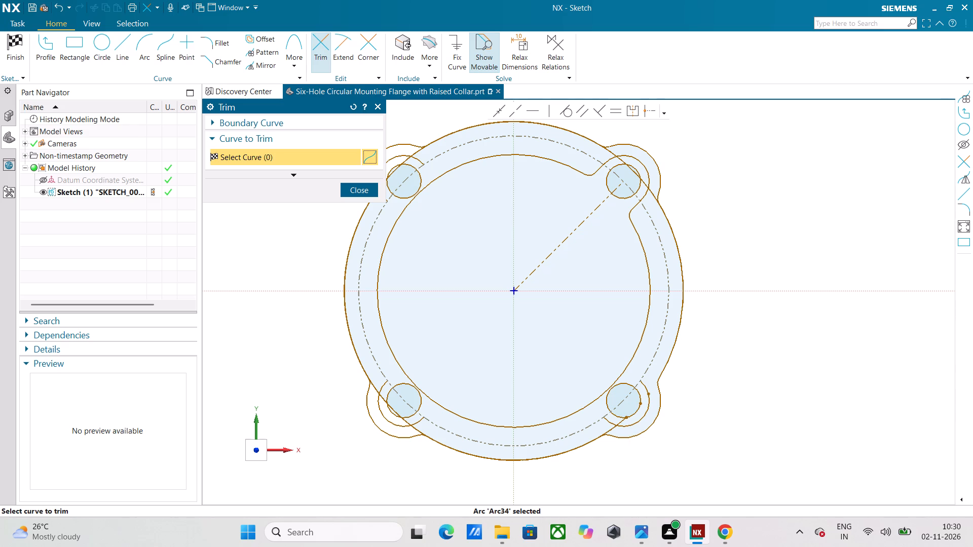
left_click(617, 421)
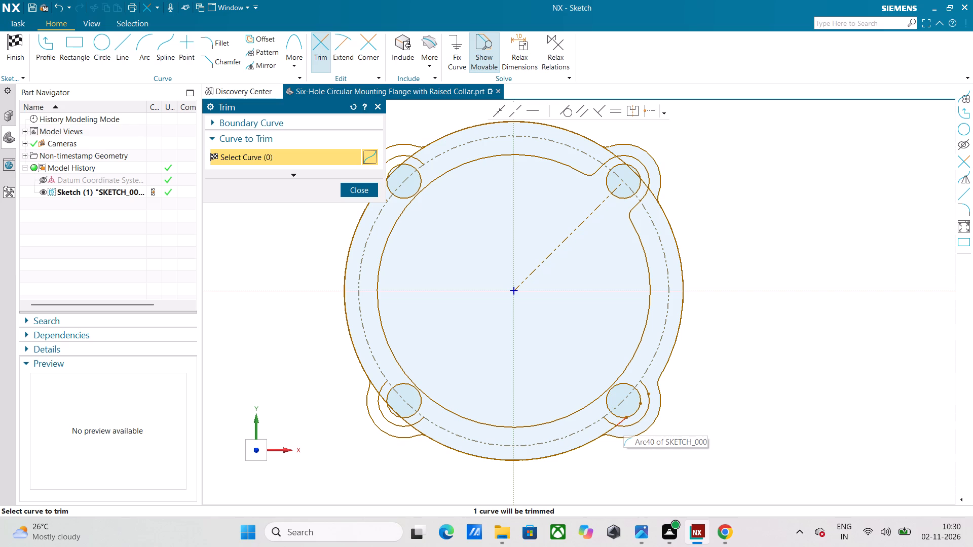
left_click(622, 421)
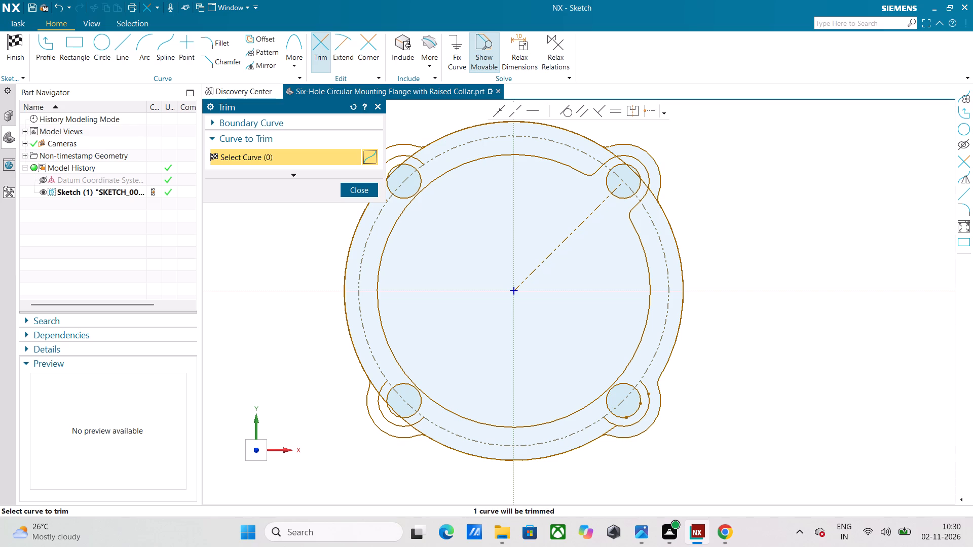
left_click(611, 431)
left_click(610, 430)
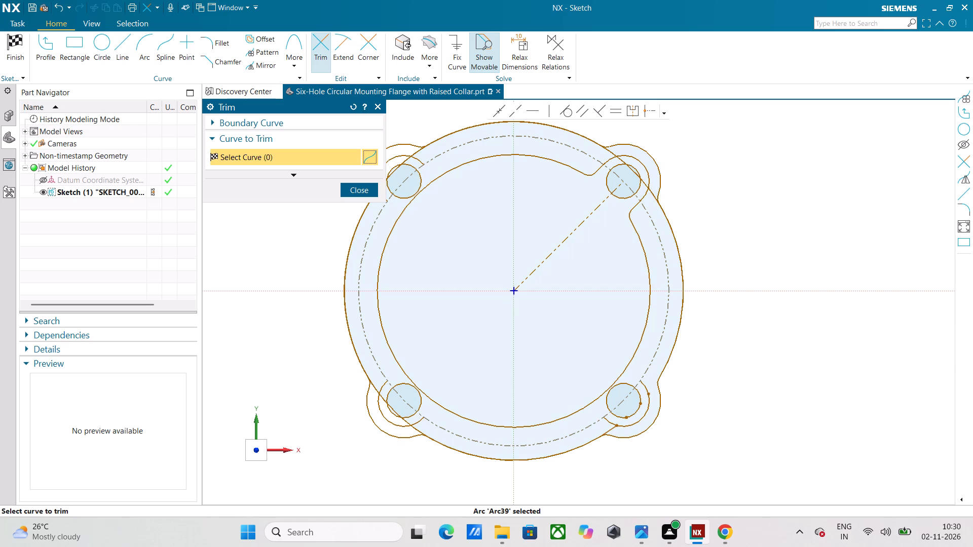
left_click(610, 431)
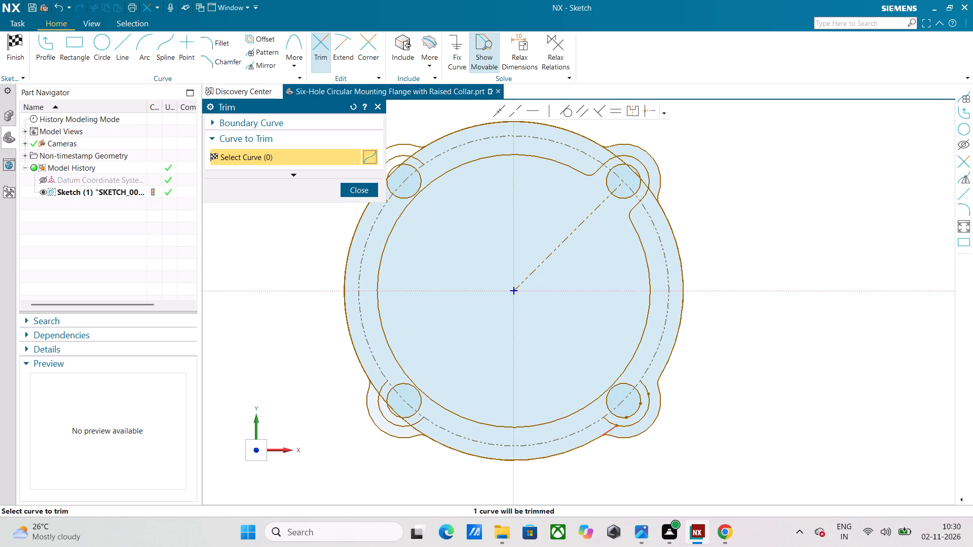
left_click(611, 429)
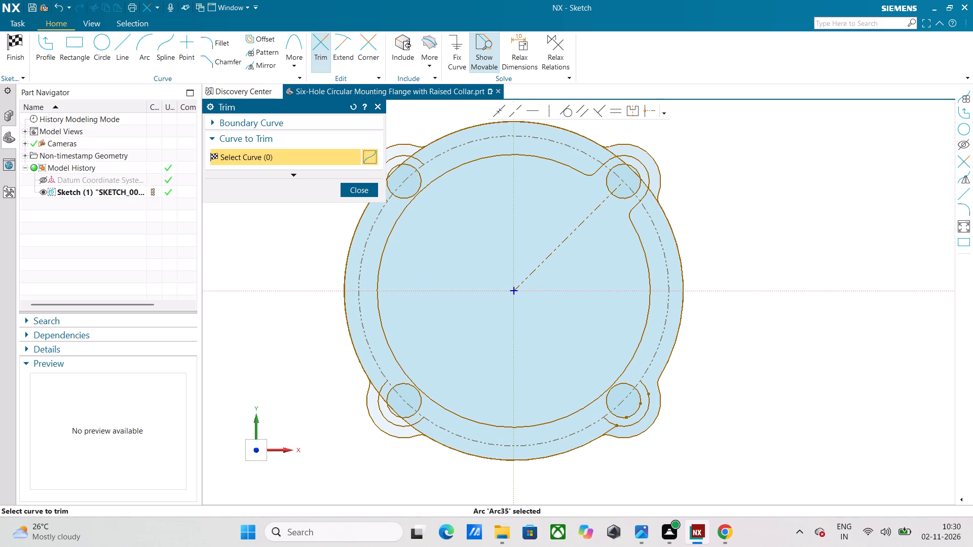
left_click(608, 433)
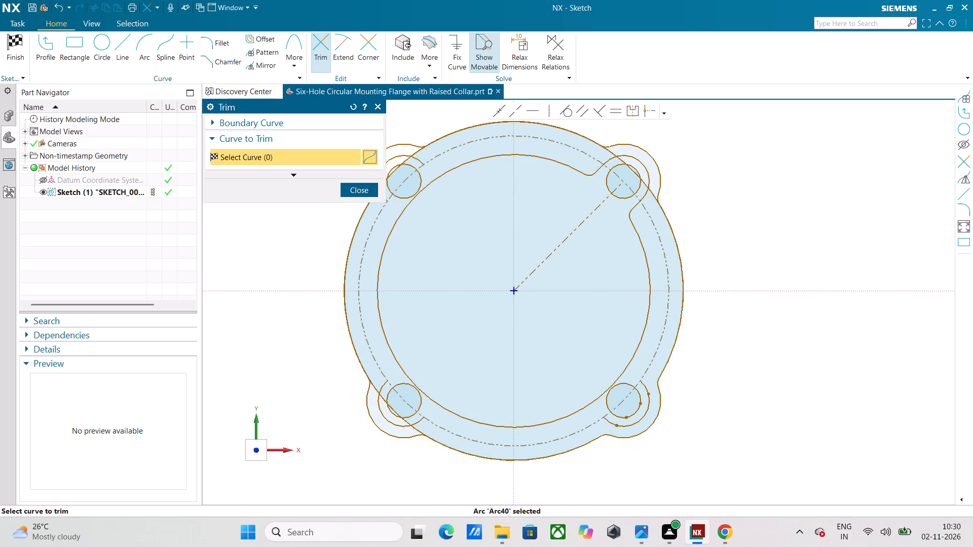
Trim away the portions of the large outer circle that cross the lower-left hole, its surrounding arc and lobe.
left_click(415, 428)
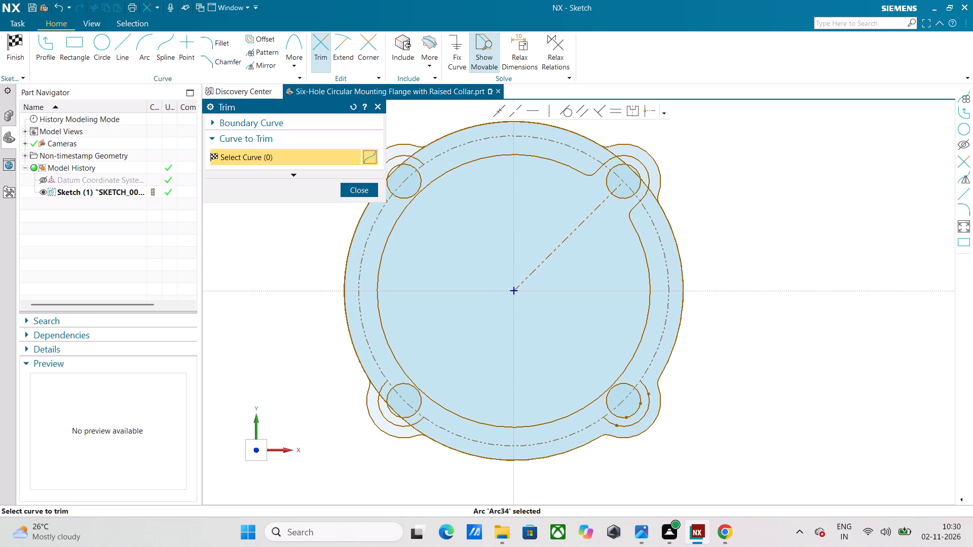
left_click(415, 428)
left_click(415, 428)
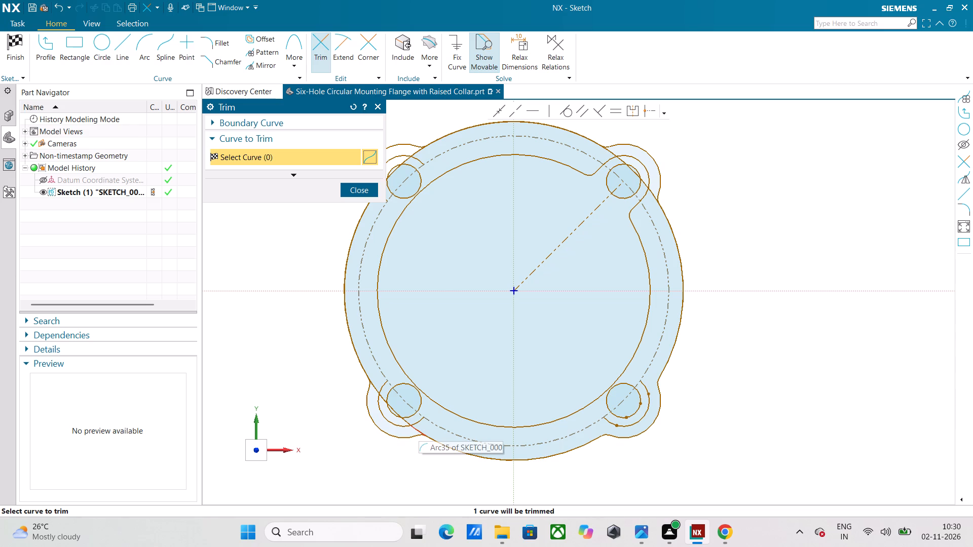
left_click_drag(420, 427, 413, 433)
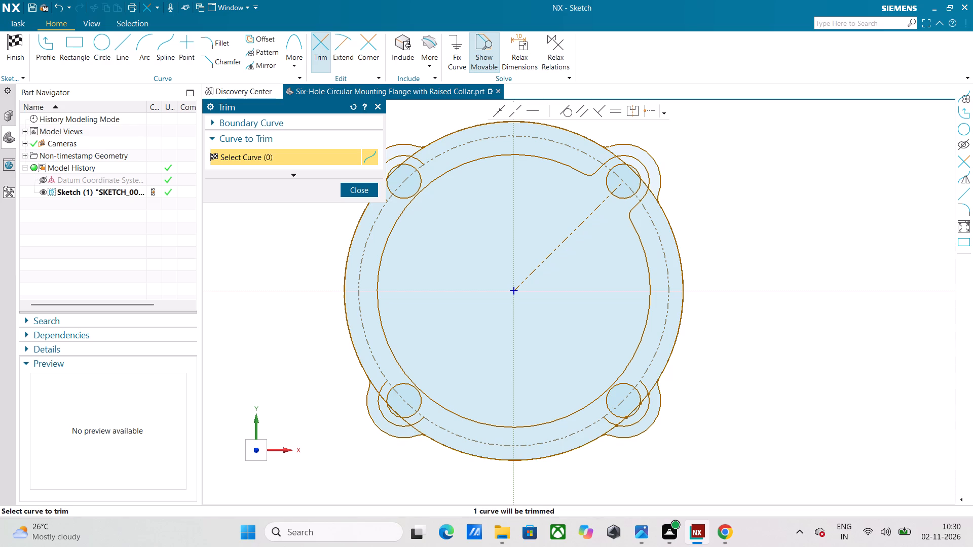
left_click_drag(423, 429, 414, 431)
scroll(413, 418, "up", 3)
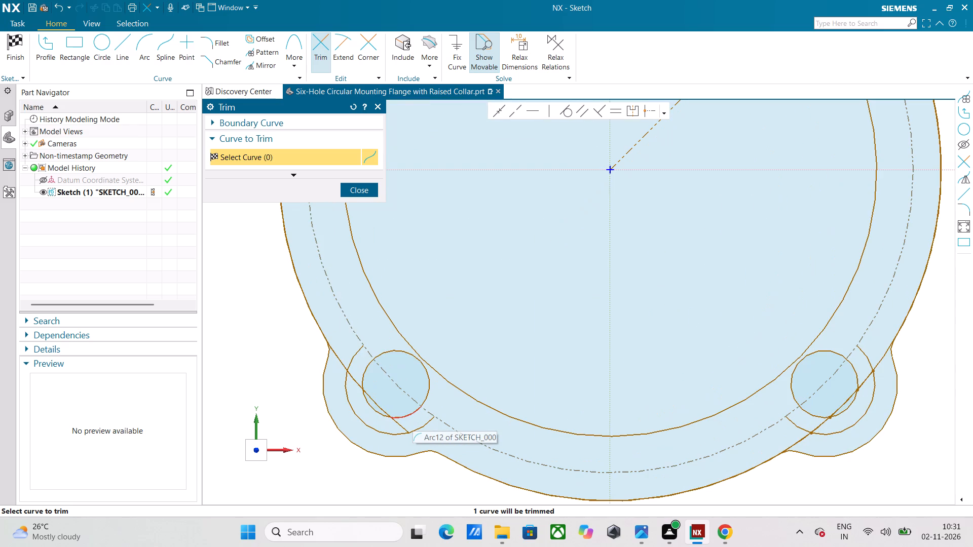
left_click_drag(418, 420, 400, 426)
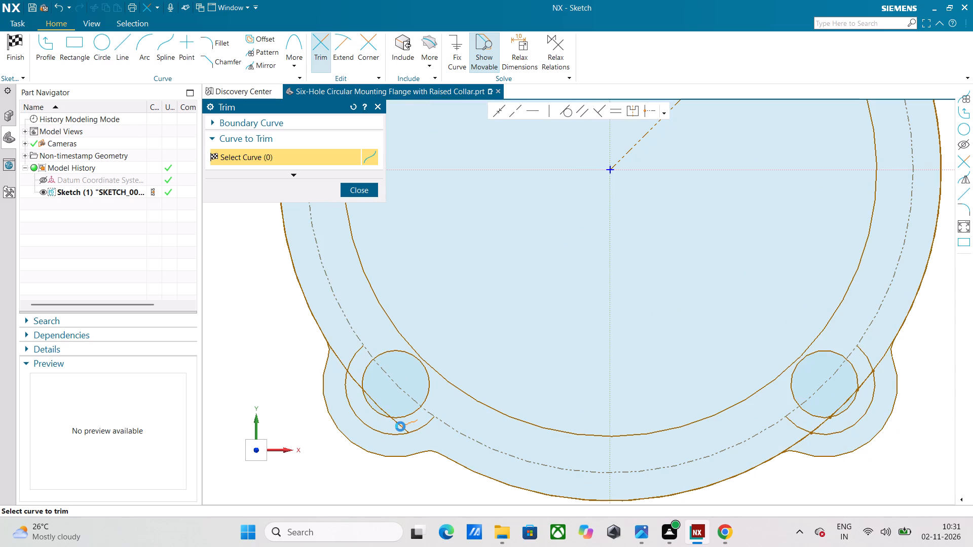
left_click_drag(400, 426, 395, 426)
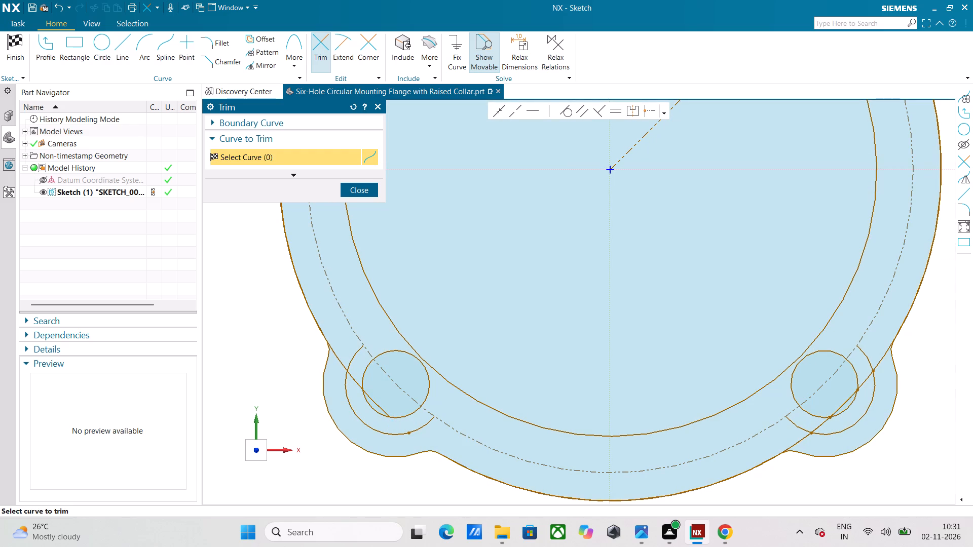
left_click_drag(388, 396, 377, 405)
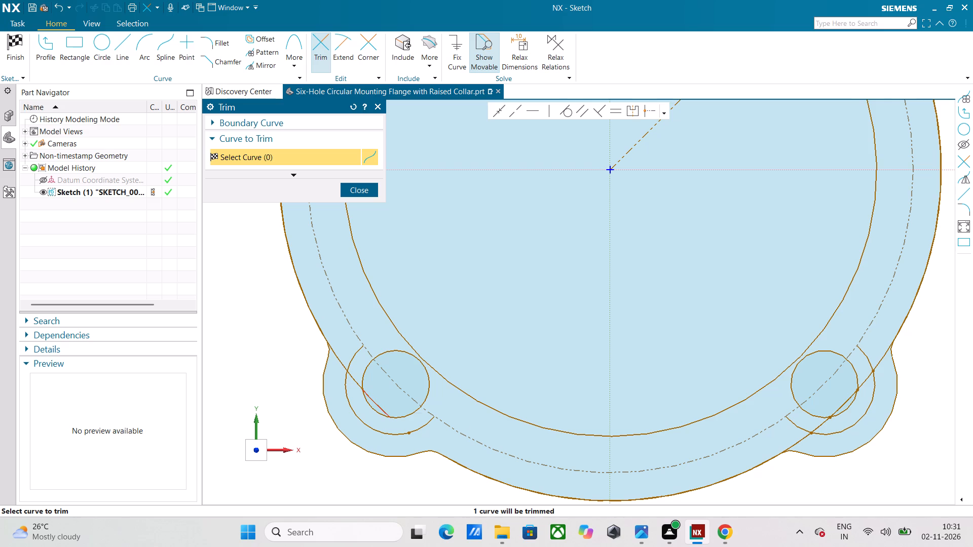
left_click(377, 405)
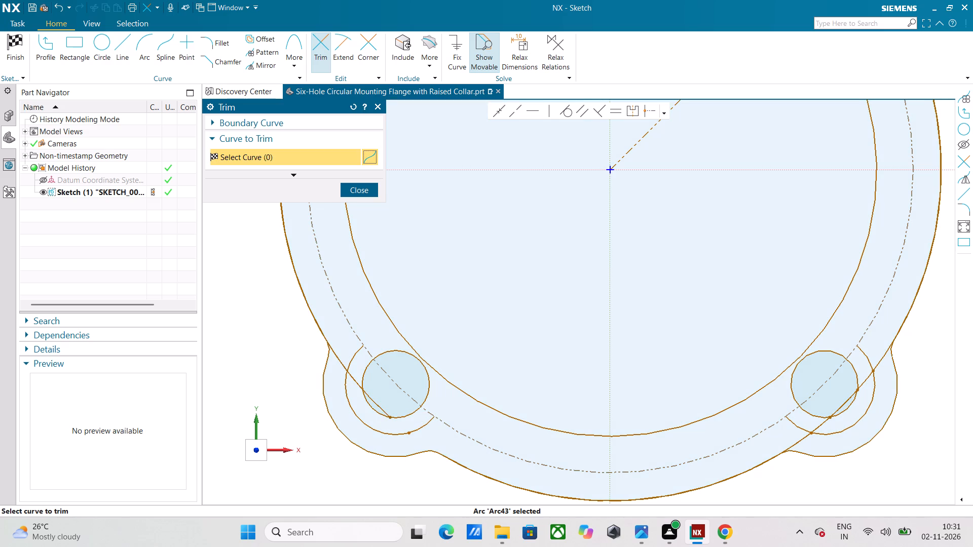
left_click(377, 405)
left_click(377, 405)
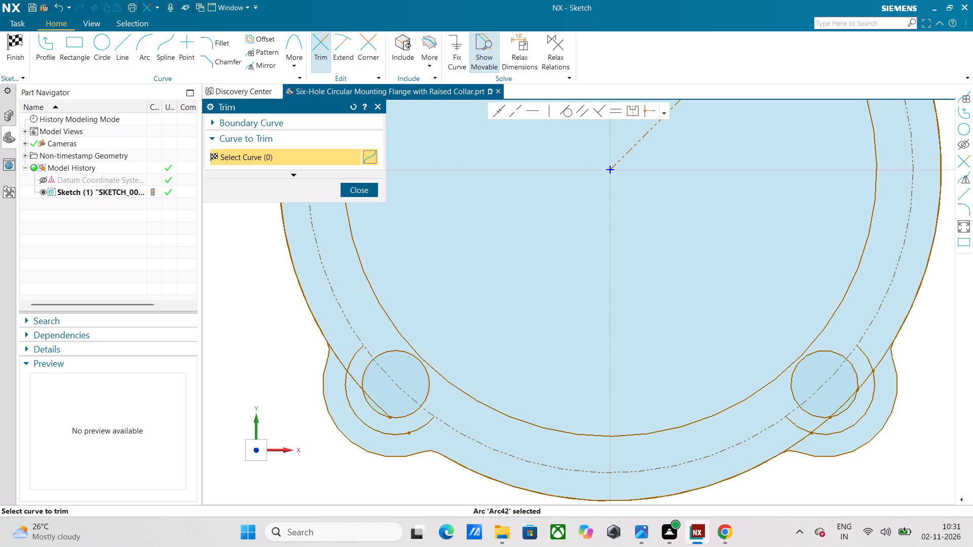
left_click(377, 405)
left_click(377, 405)
left_click(357, 382)
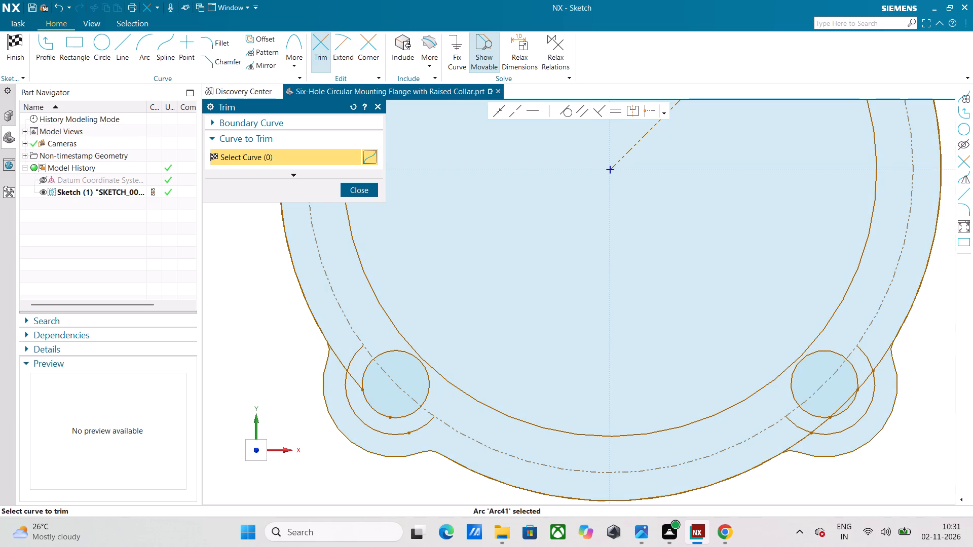
left_click(357, 381)
left_click(353, 379)
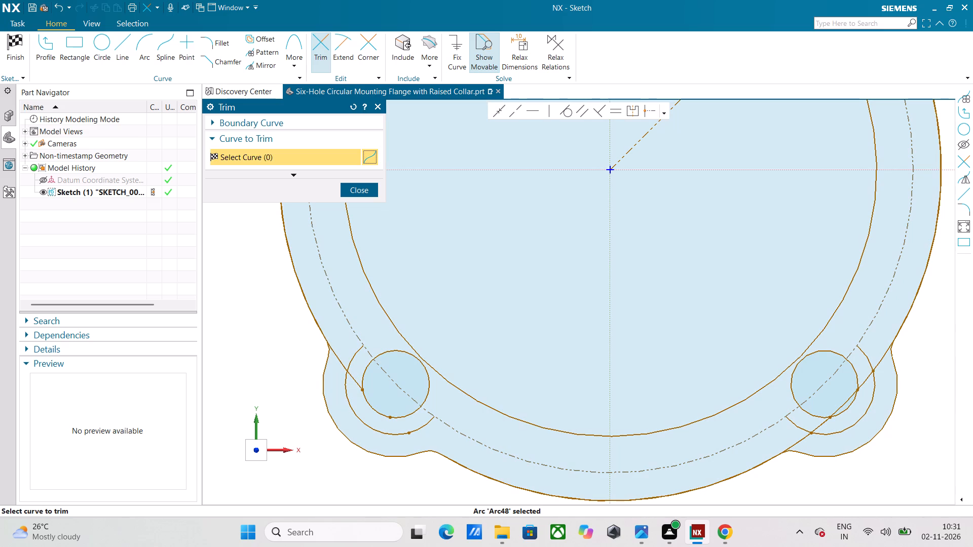
left_click(353, 379)
left_click(353, 379)
left_click(343, 363)
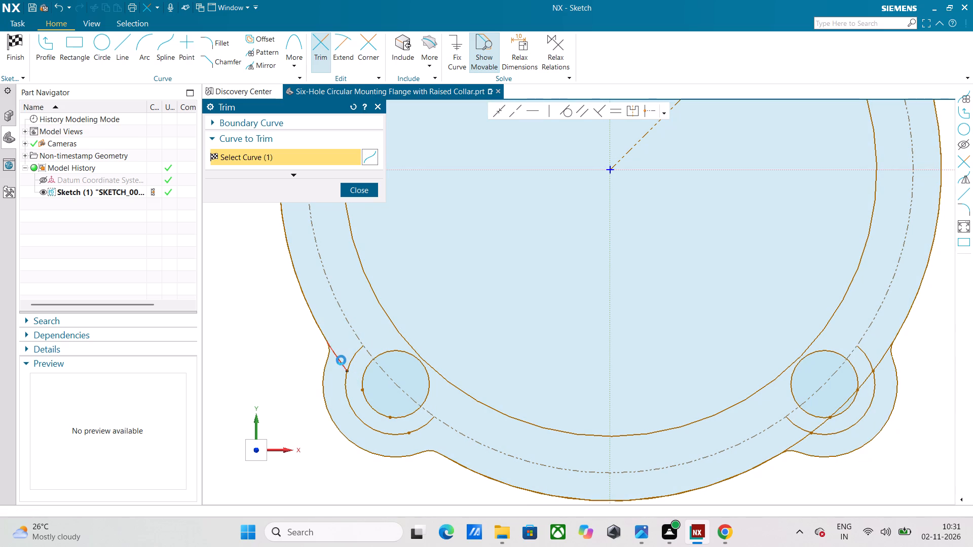
left_click(341, 360)
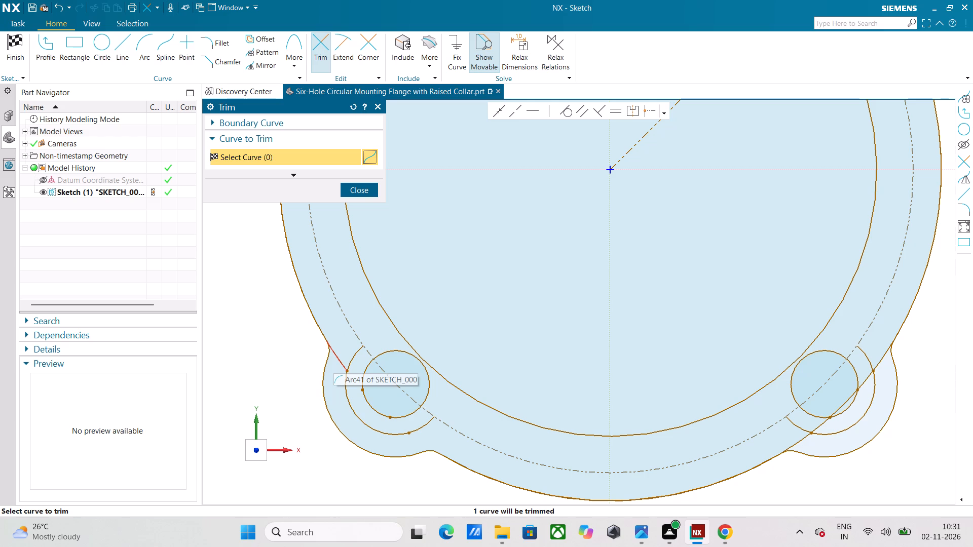
left_click(337, 359)
left_click(337, 359)
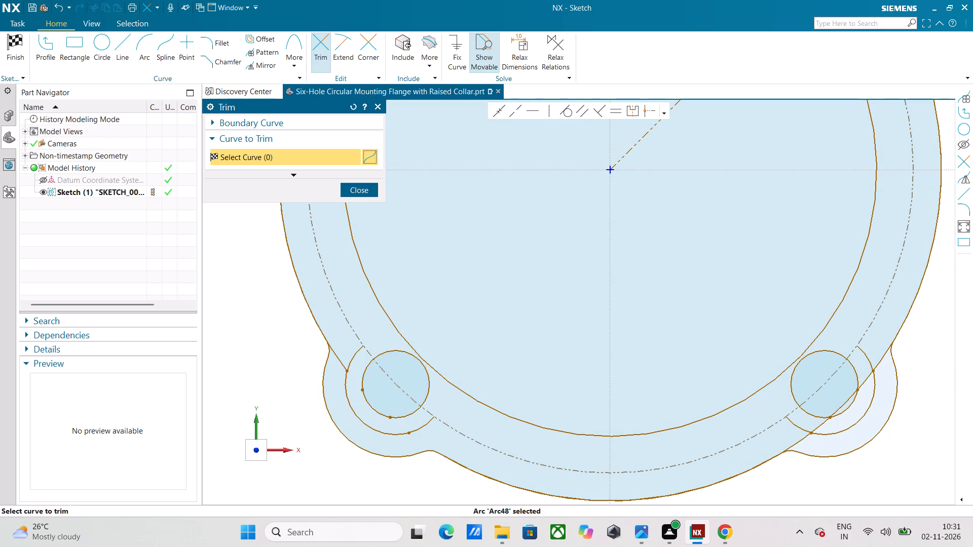
left_click(337, 359)
Trim away the portions of the large outer circle that cross the upper-left hole, its surrounding arc and lobe.
scroll(846, 157, "down", 2)
scroll(394, 304, "down", 2)
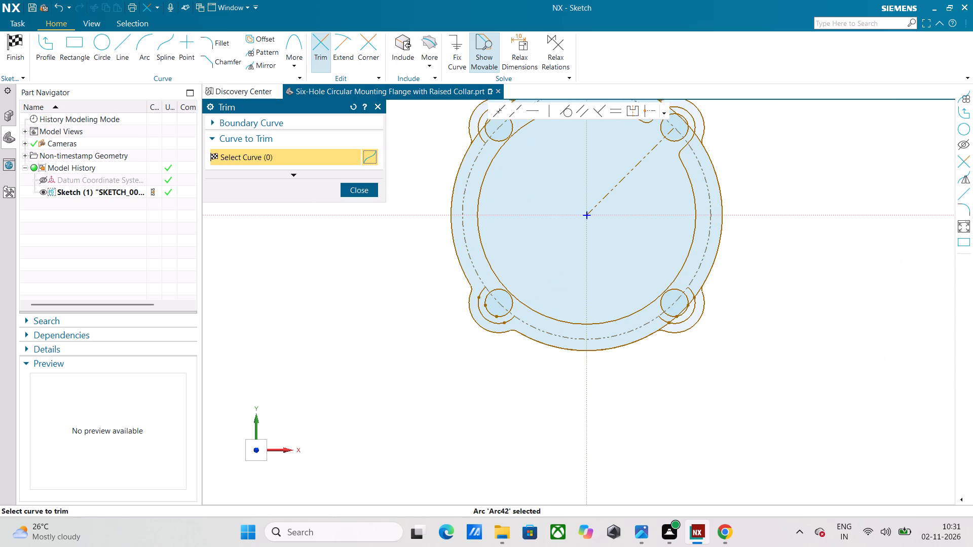
scroll(387, 377, "down", 1)
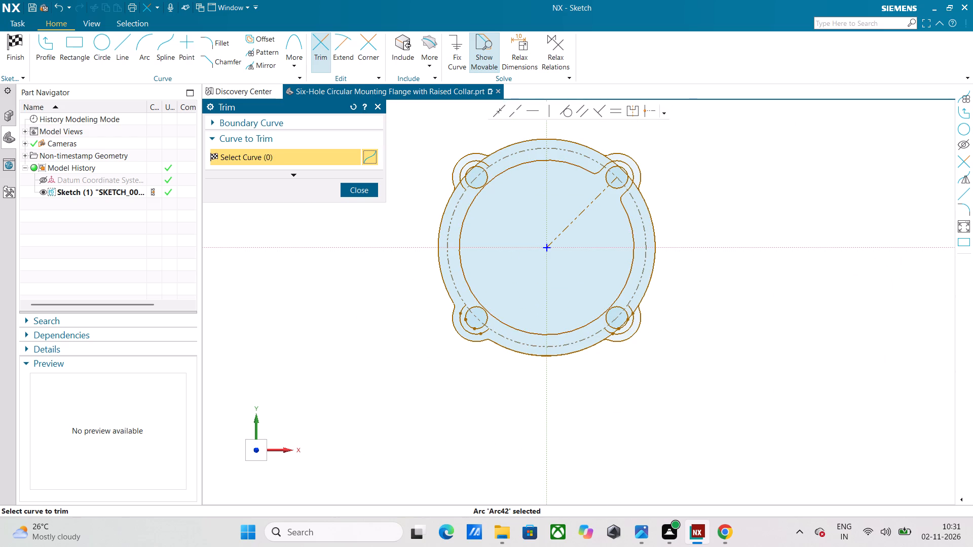
scroll(469, 163, "up", 5)
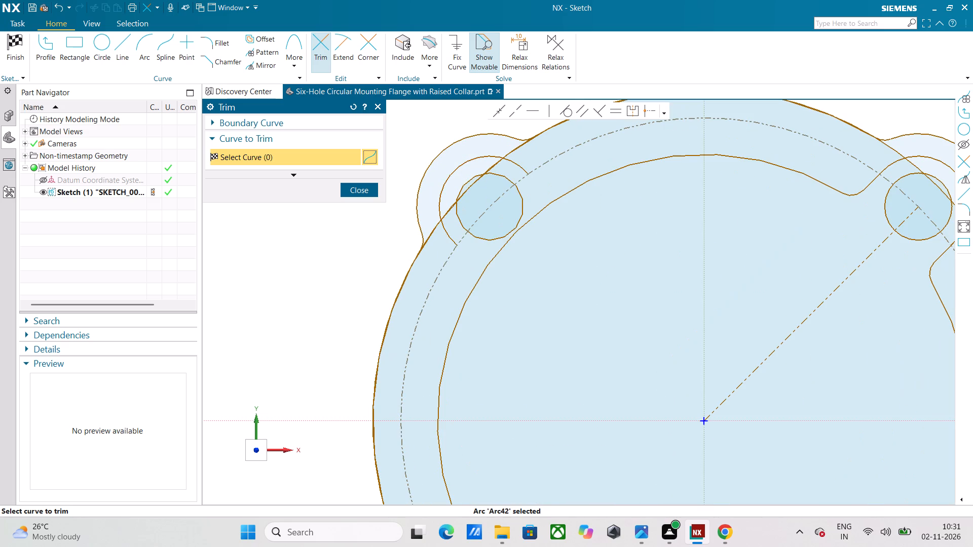
left_click(509, 151)
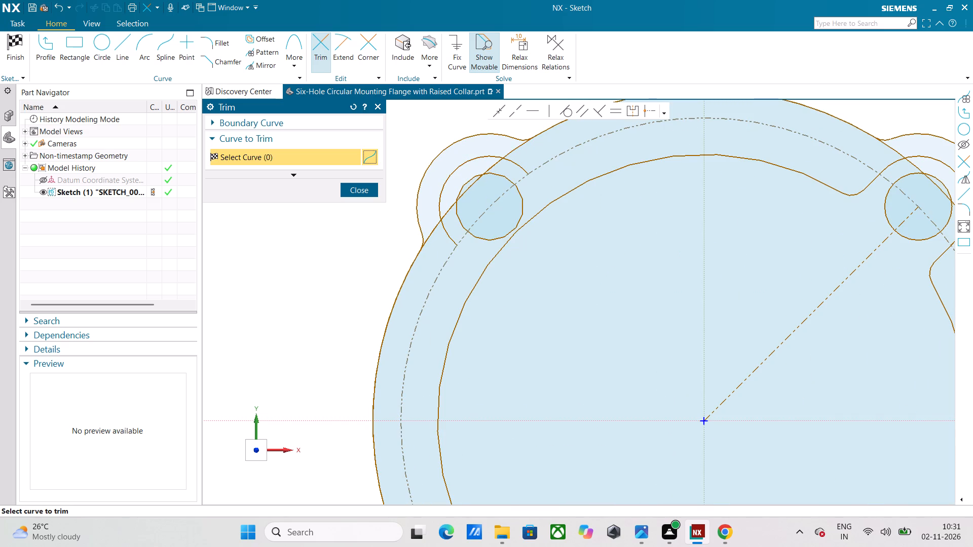
left_click(509, 151)
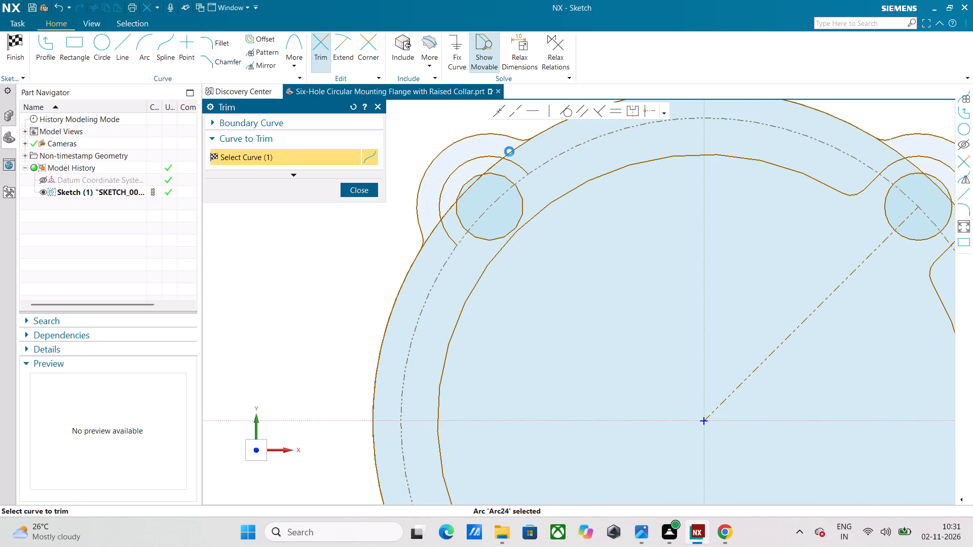
left_click(509, 151)
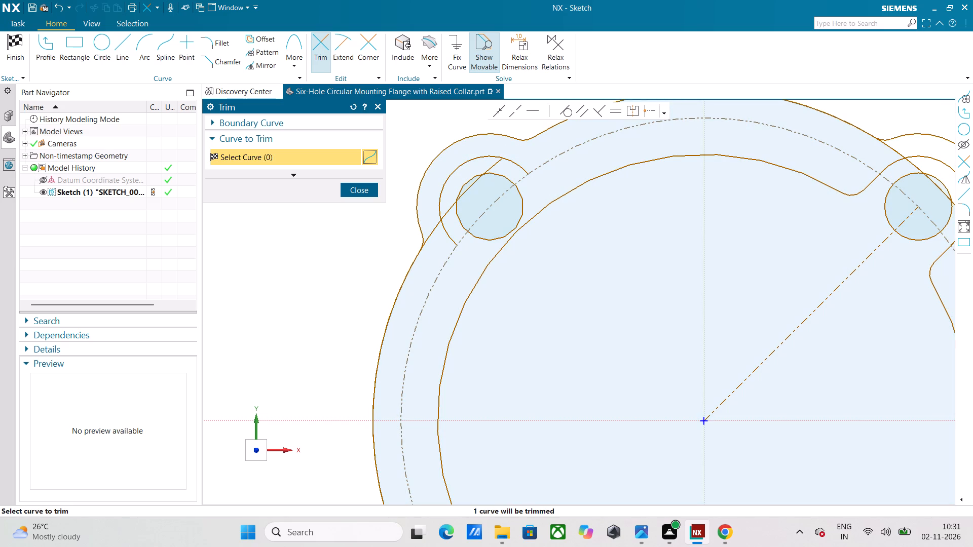
left_click(496, 164)
left_click(496, 164)
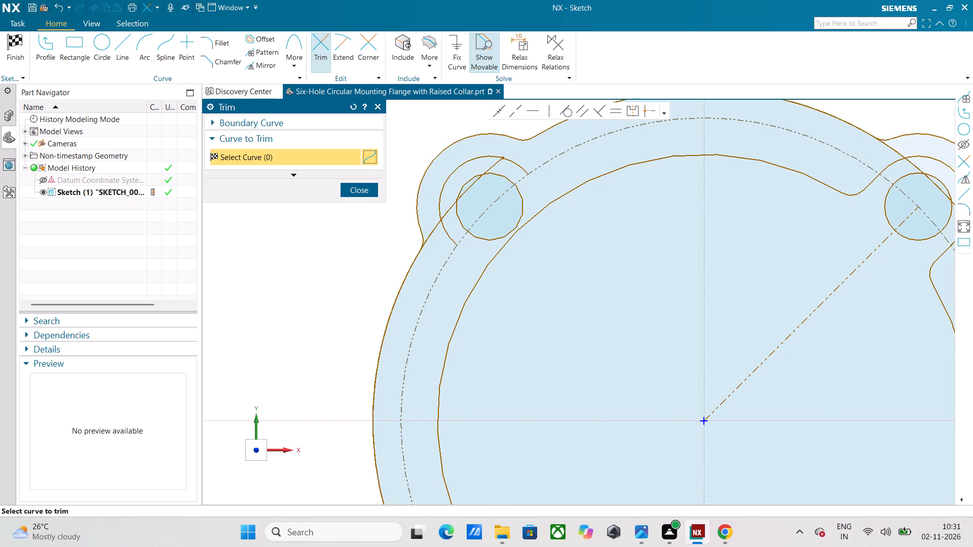
left_click(496, 164)
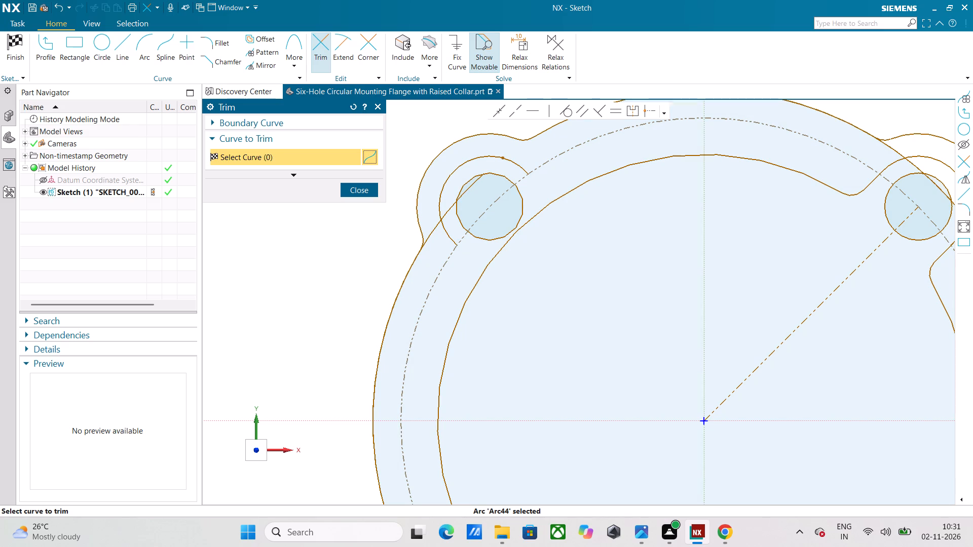
left_click(467, 189)
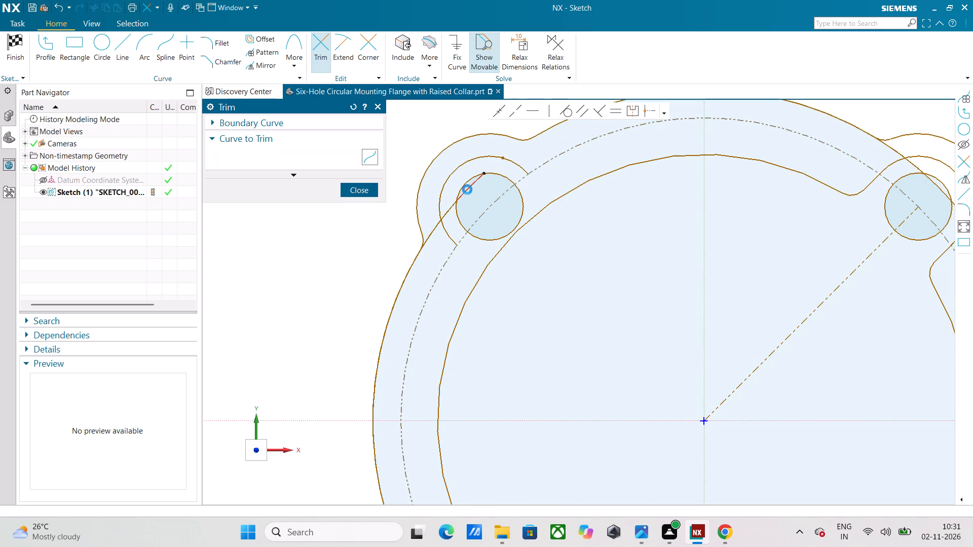
left_click(467, 189)
left_click(467, 189)
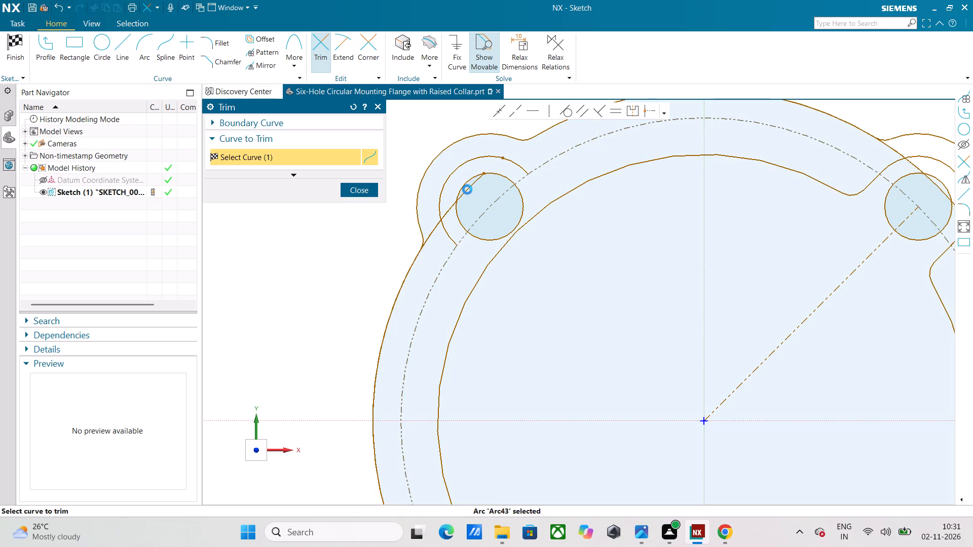
left_click(447, 211)
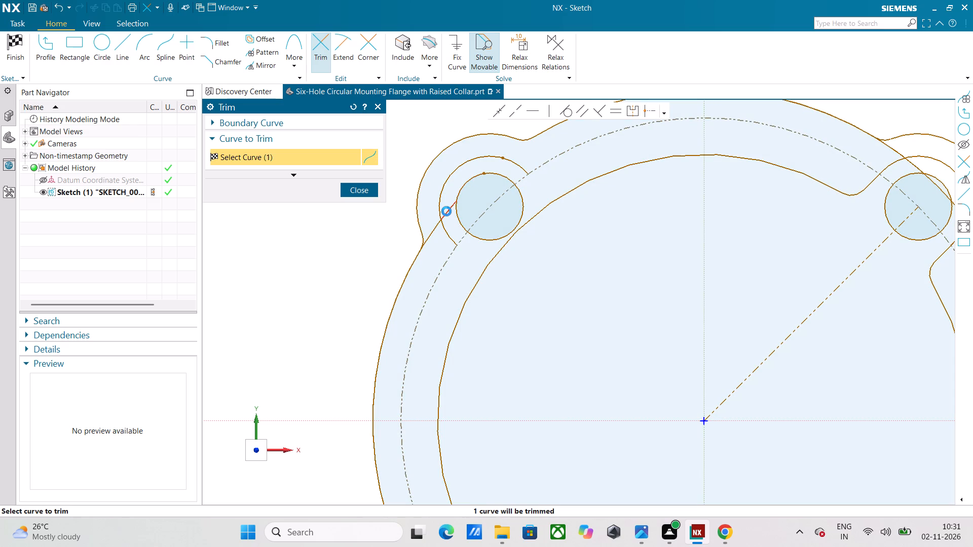
left_click(446, 211)
left_click(446, 211)
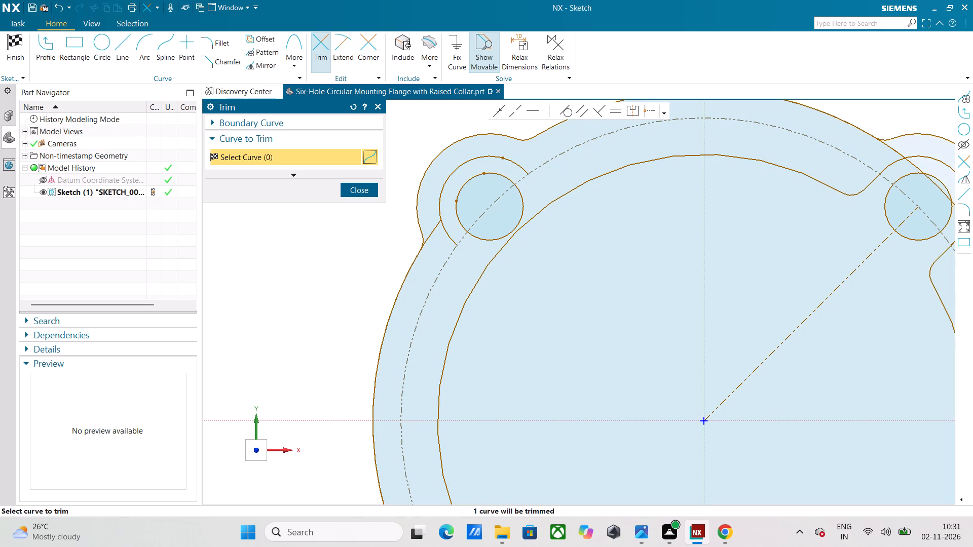
left_click(434, 227)
left_click(434, 227)
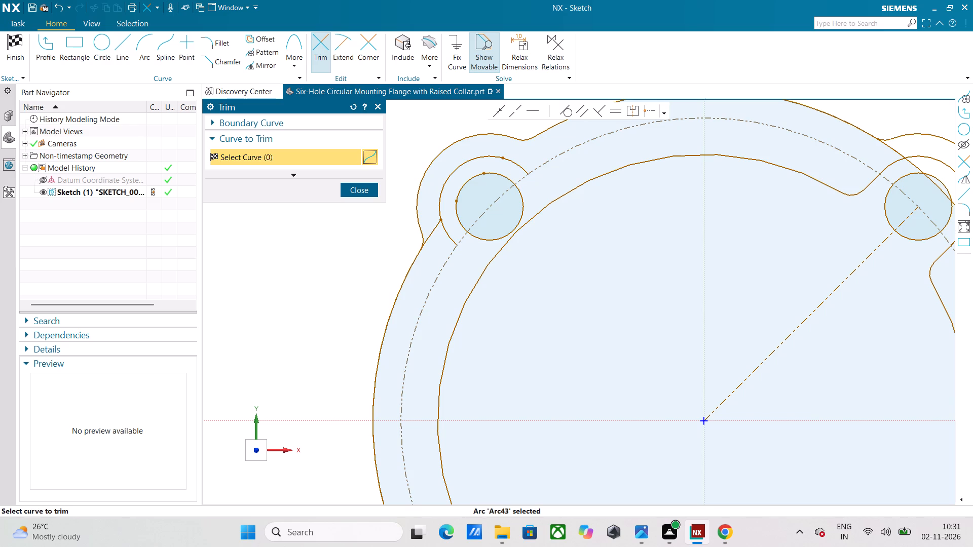
left_click(434, 227)
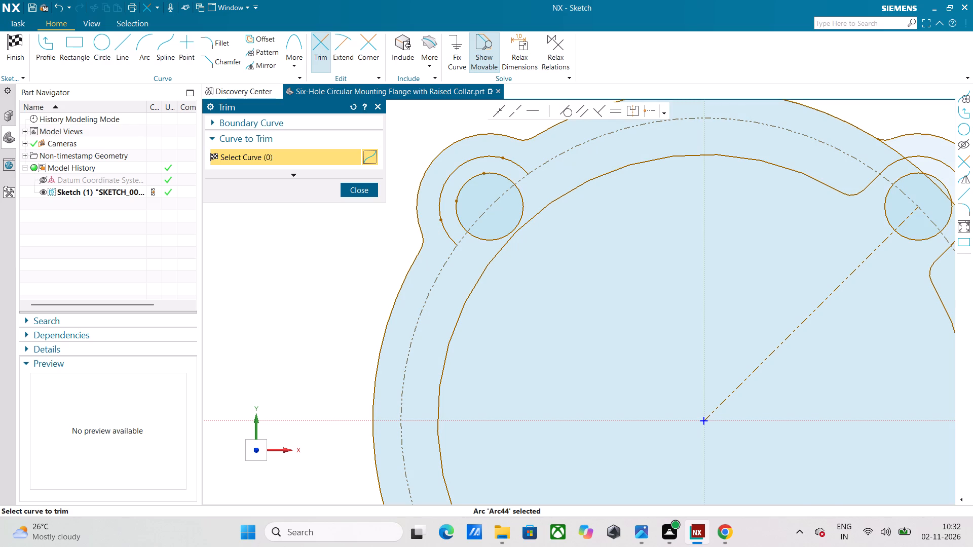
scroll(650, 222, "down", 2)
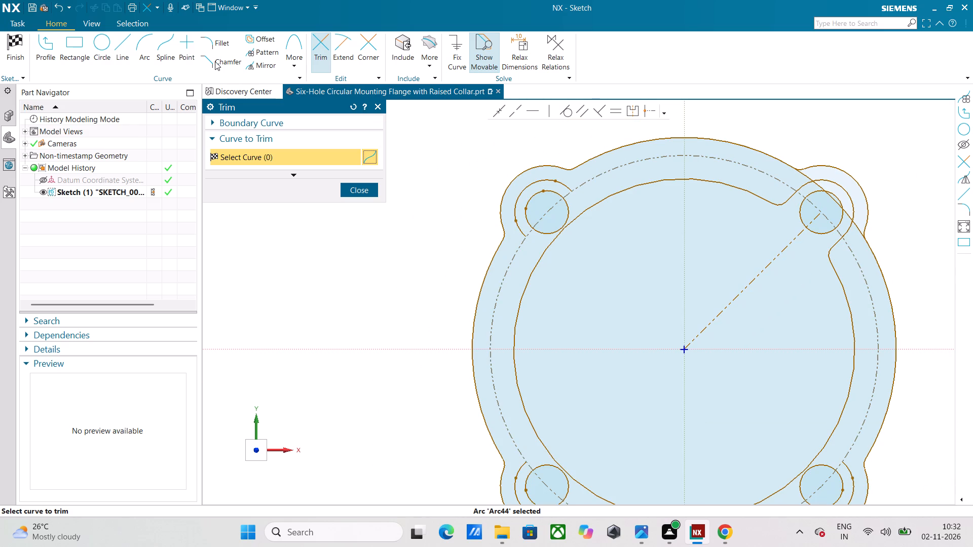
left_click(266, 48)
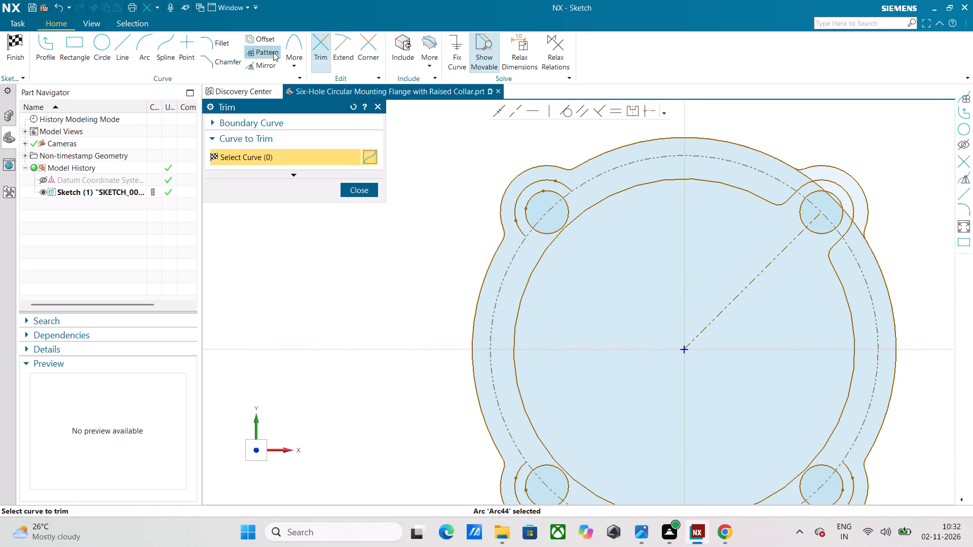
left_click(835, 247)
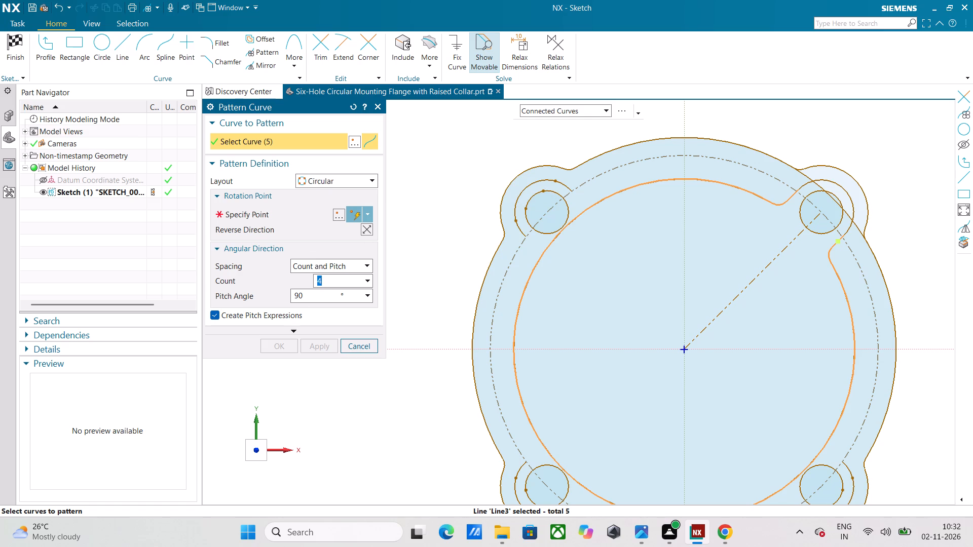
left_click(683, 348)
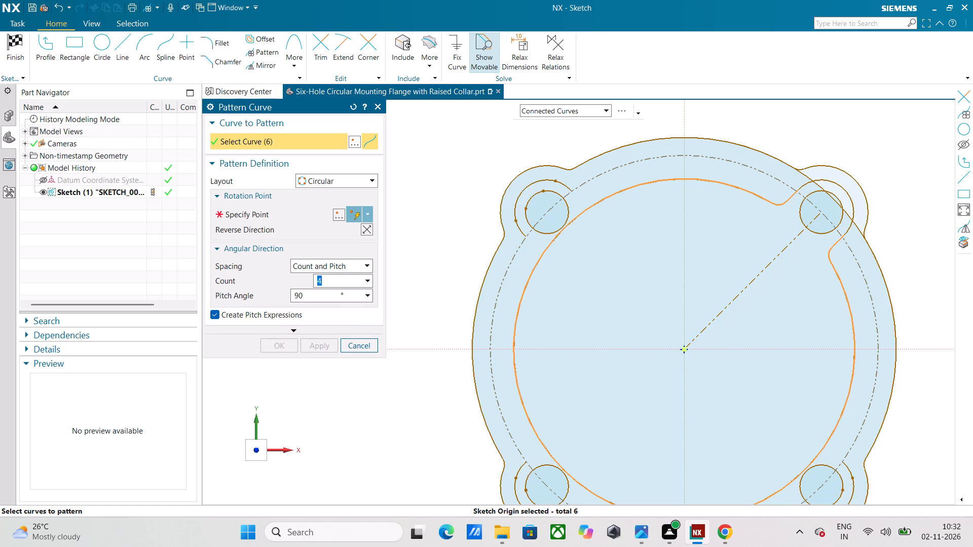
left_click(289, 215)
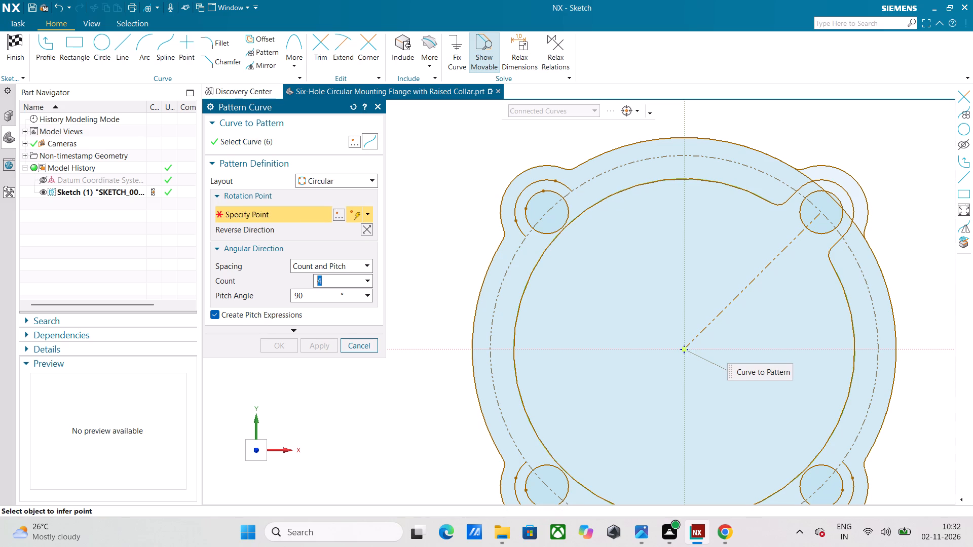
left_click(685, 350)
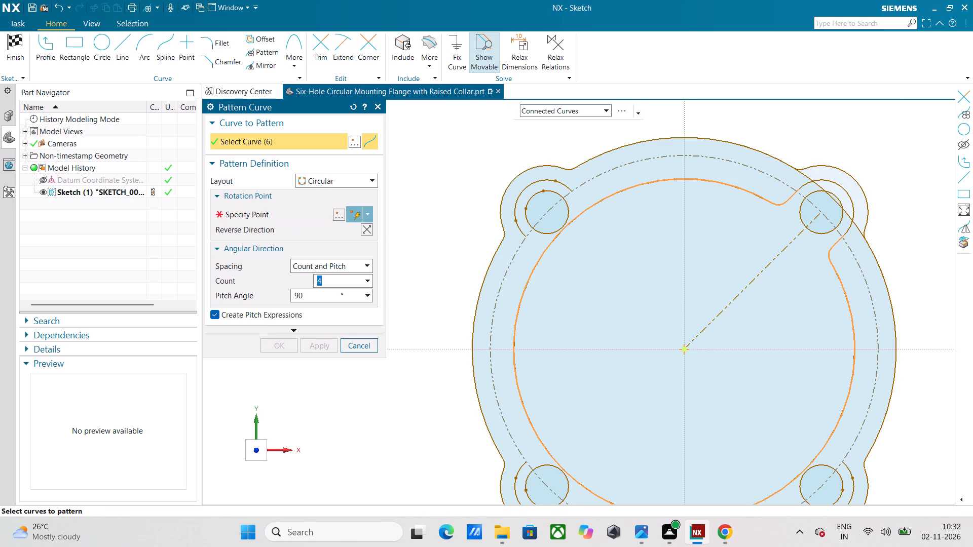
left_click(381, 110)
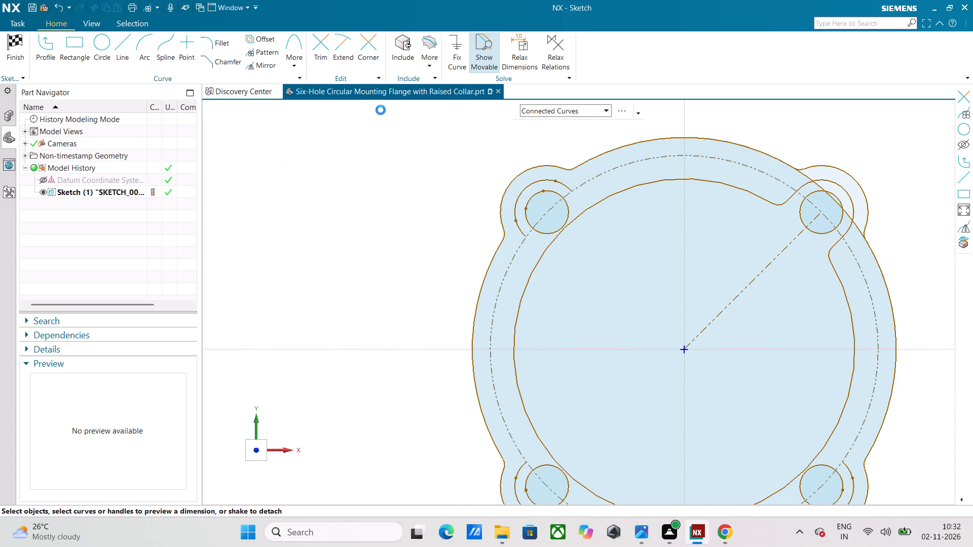
Pattern the connected inner outline circularly about the sketch origin with a count of 4 and a 90° pitch angle.
left_click(255, 53)
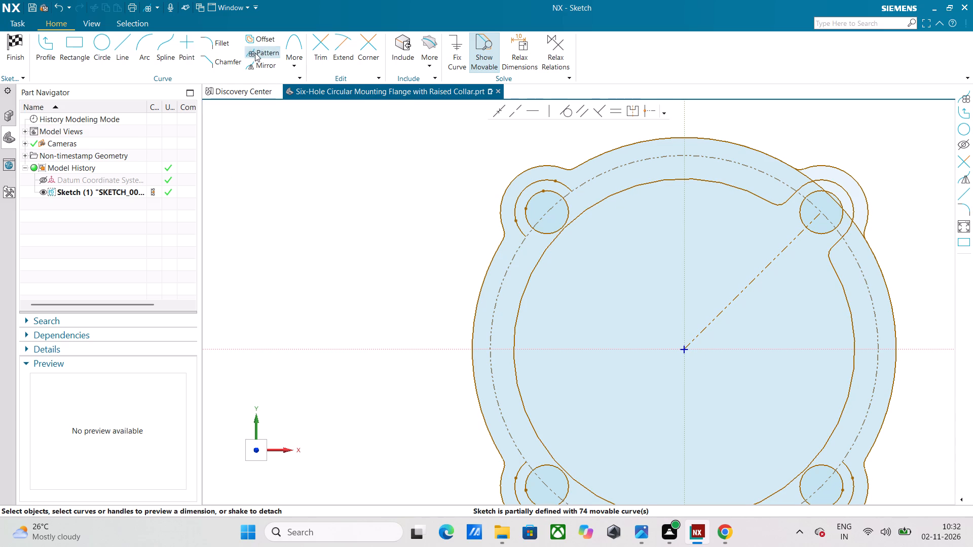
left_click(788, 199)
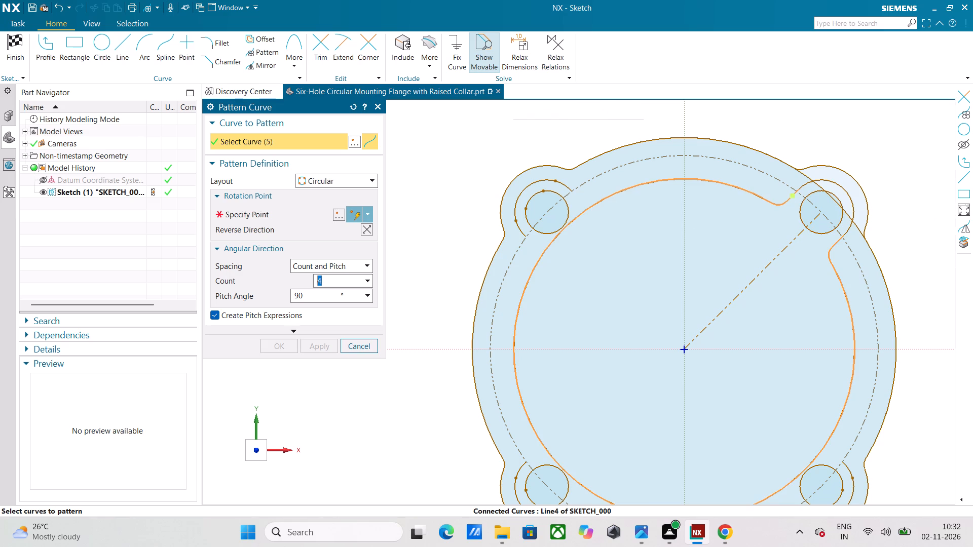
left_click(297, 207)
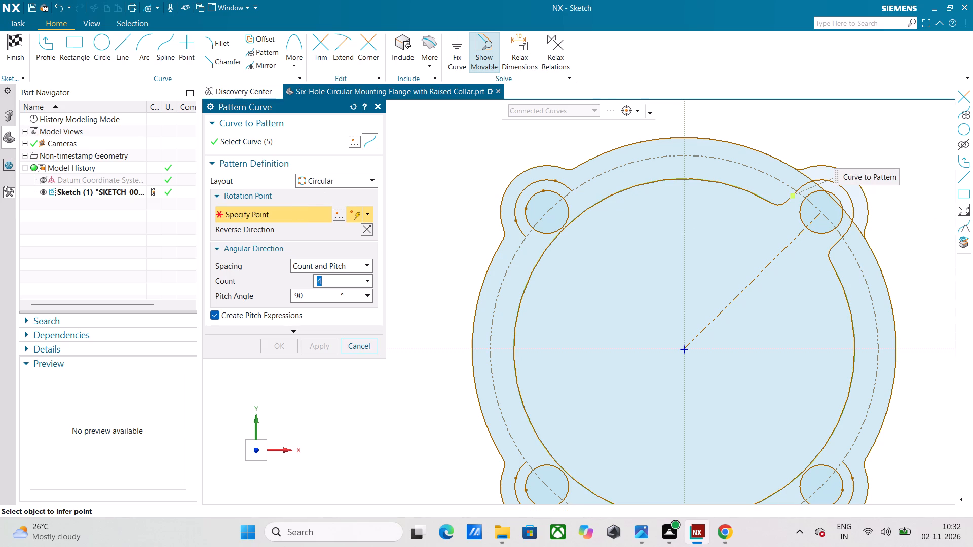
left_click(685, 349)
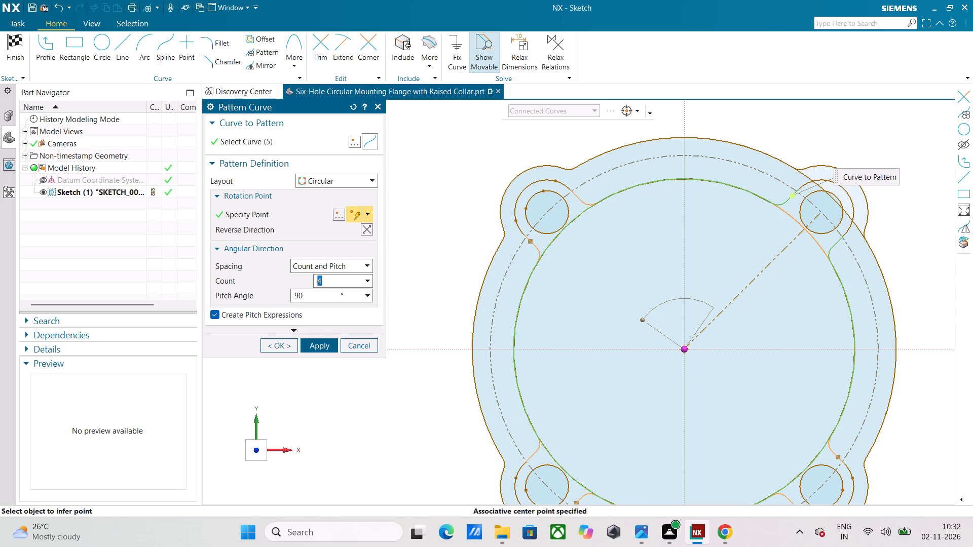
left_click(316, 345)
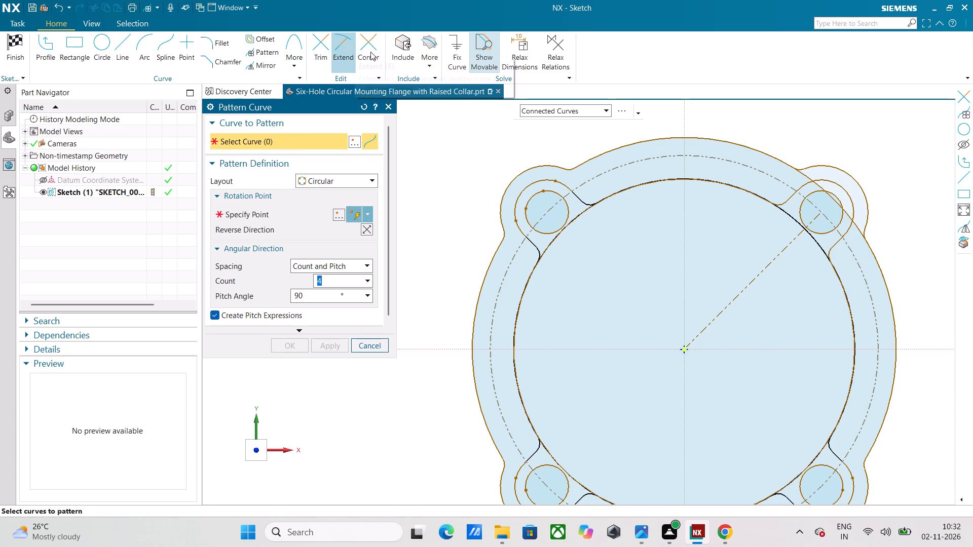
Trim away the overlapping inner-circle arcs across all four corner recesses, leaving one continuous inner outline around the holes.
left_click(322, 44)
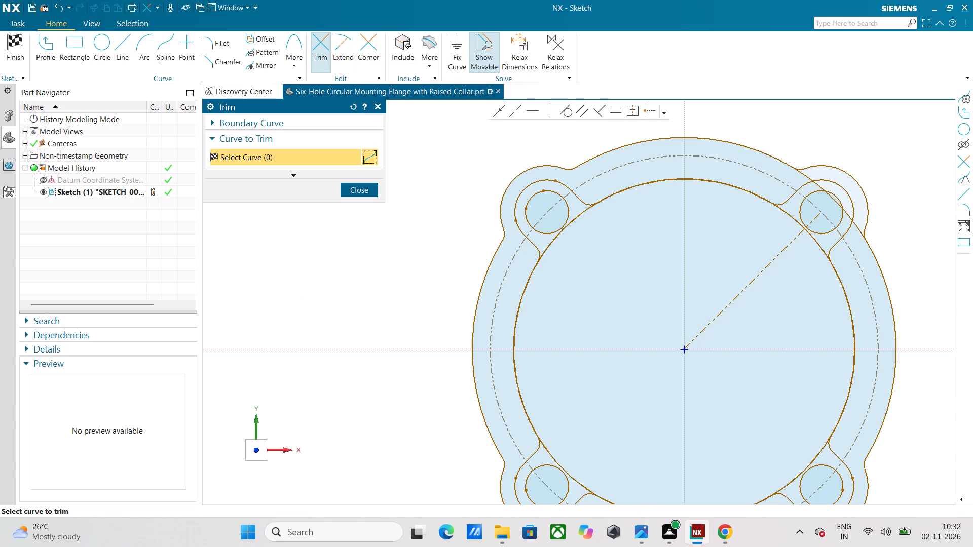
left_click_drag(538, 239, 559, 254)
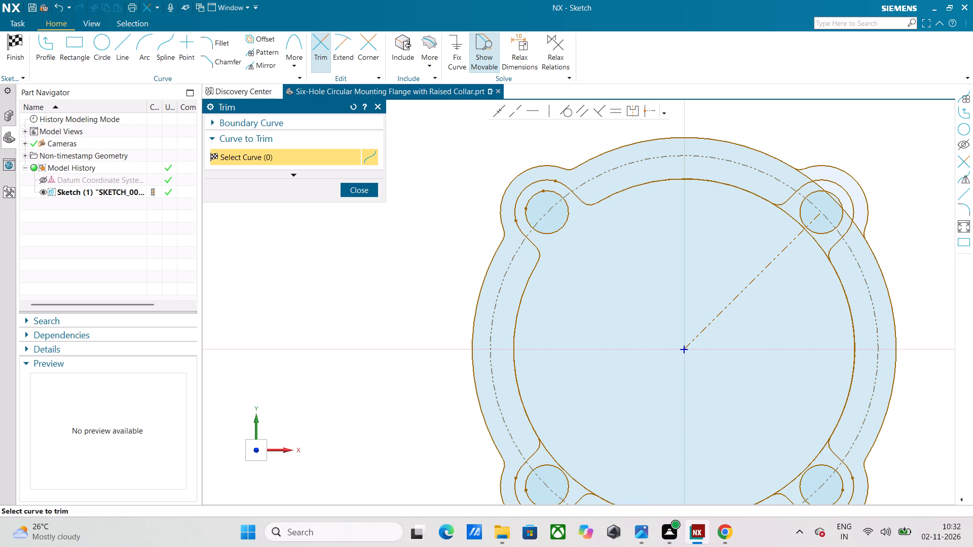
left_click_drag(791, 205, 773, 229)
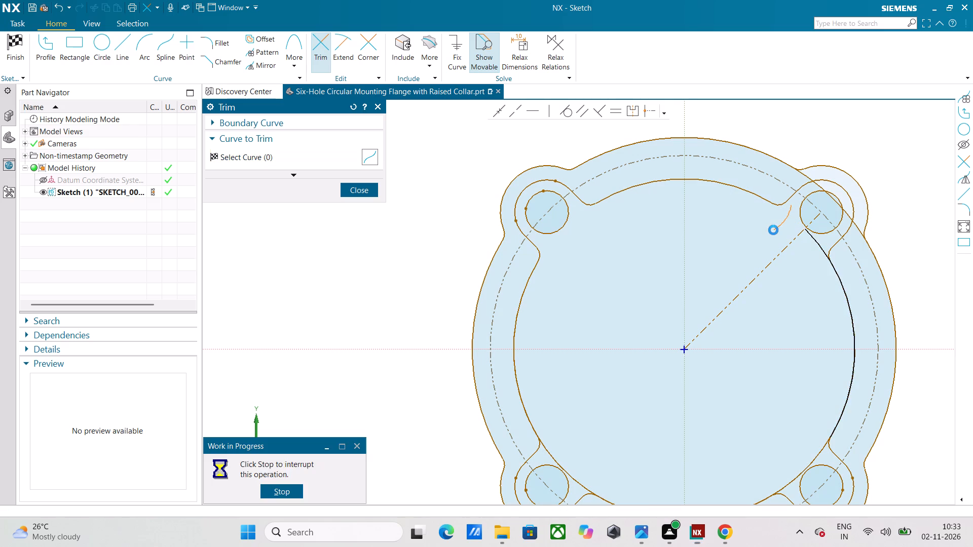
left_click_drag(829, 239, 819, 246)
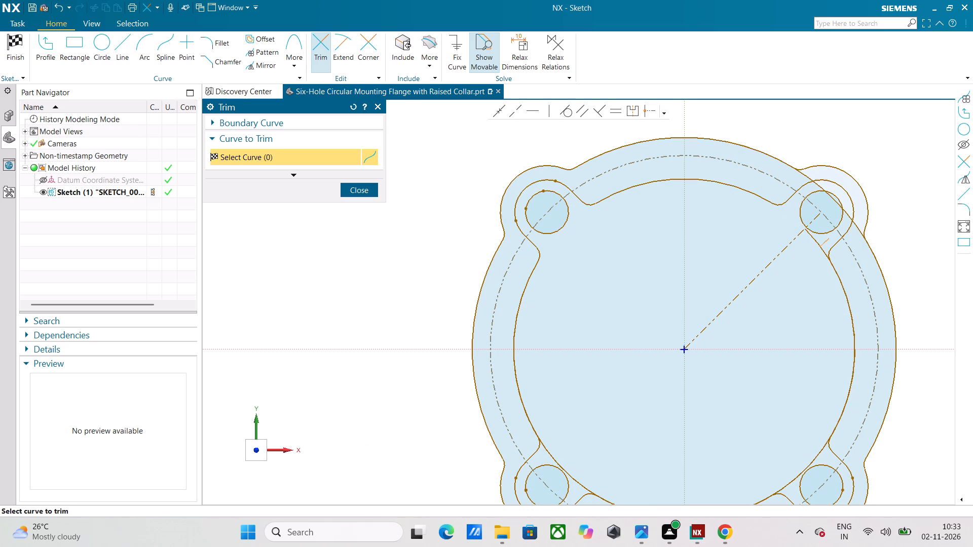
left_click_drag(819, 246, 804, 255)
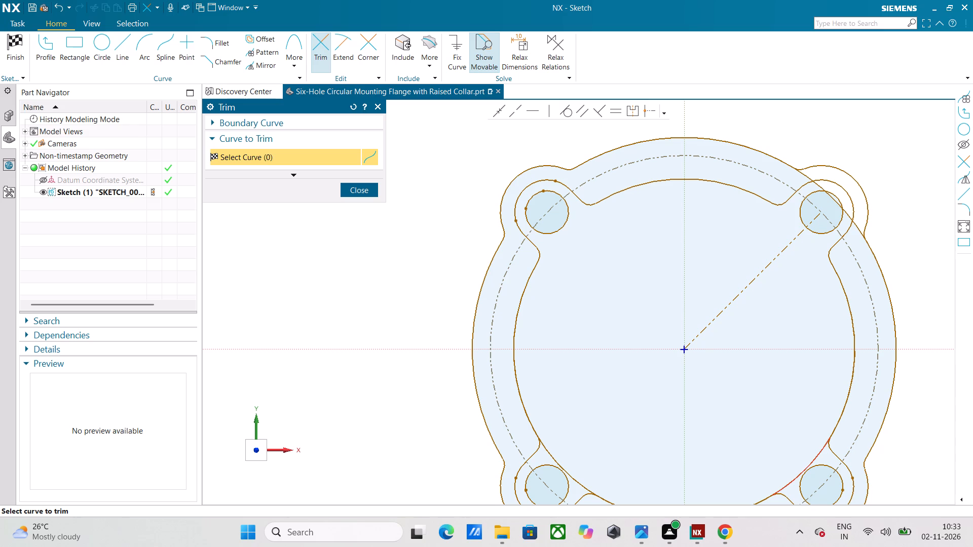
left_click(819, 448)
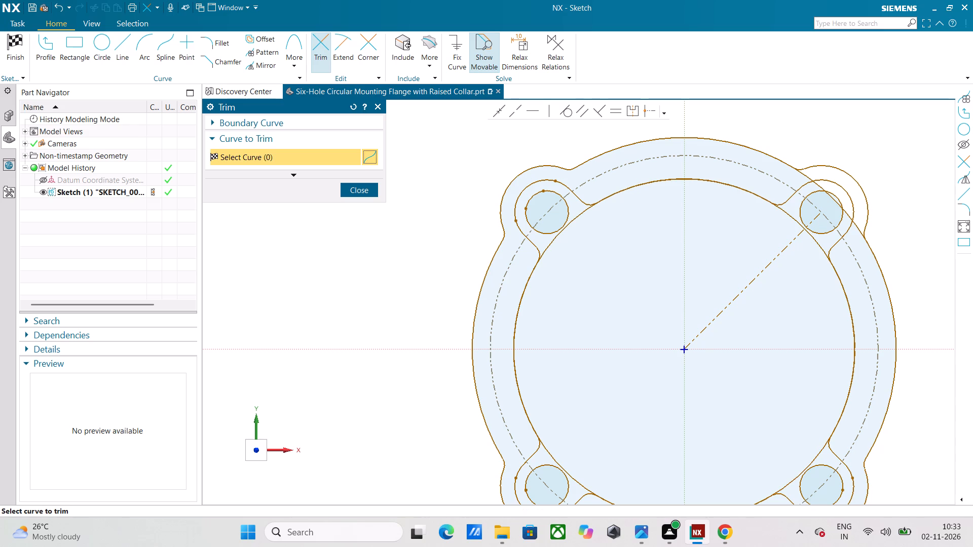
left_click_drag(827, 458, 794, 437)
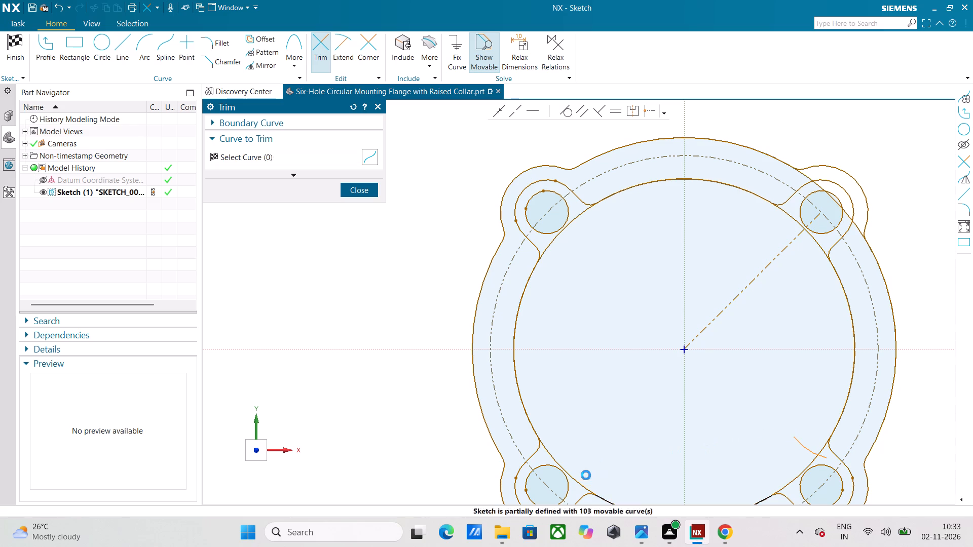
left_click_drag(576, 492, 605, 456)
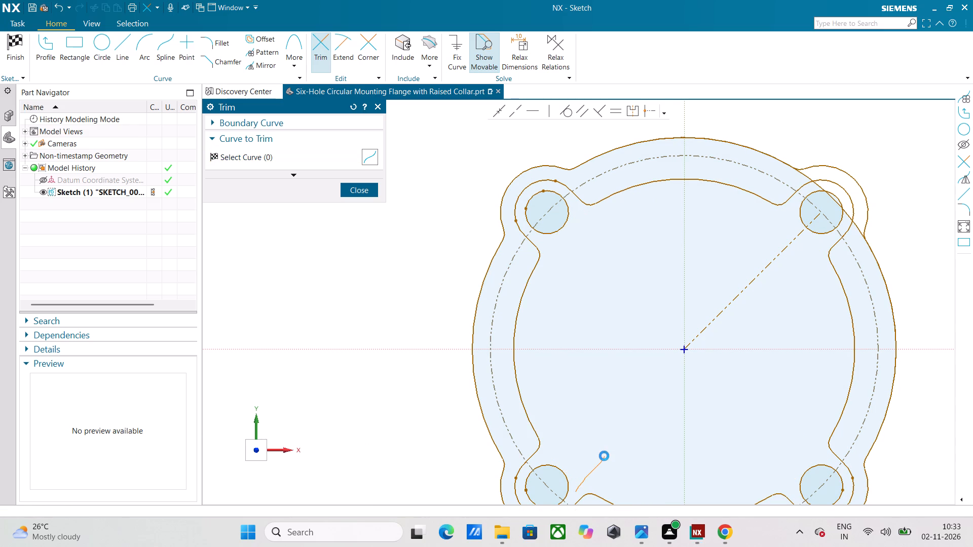
scroll(654, 407, "down", 1)
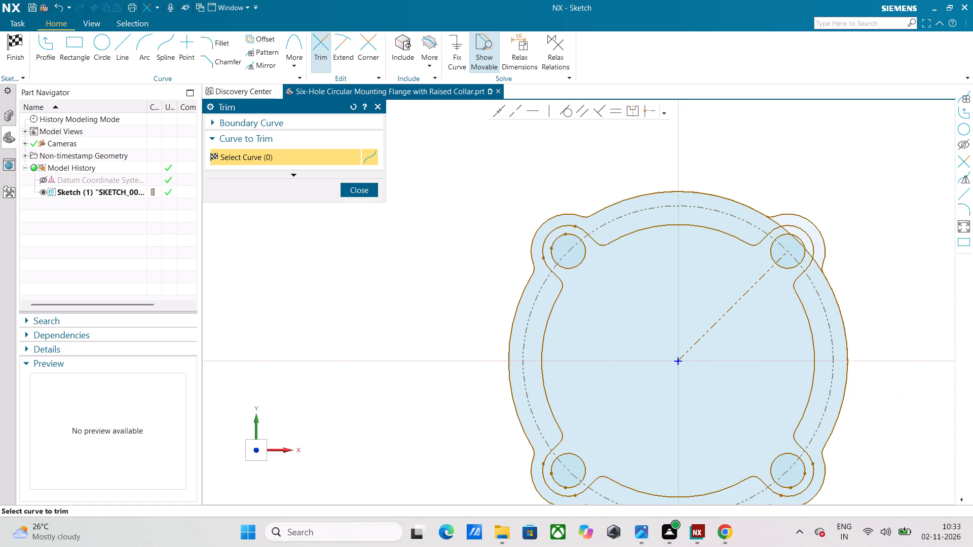
scroll(308, 273, "down", 1)
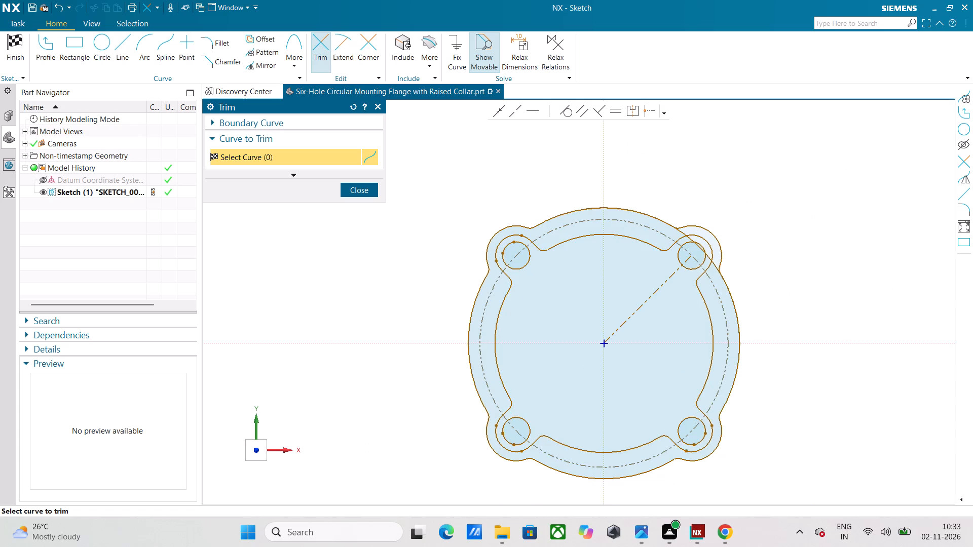
scroll(308, 273, "down", 1)
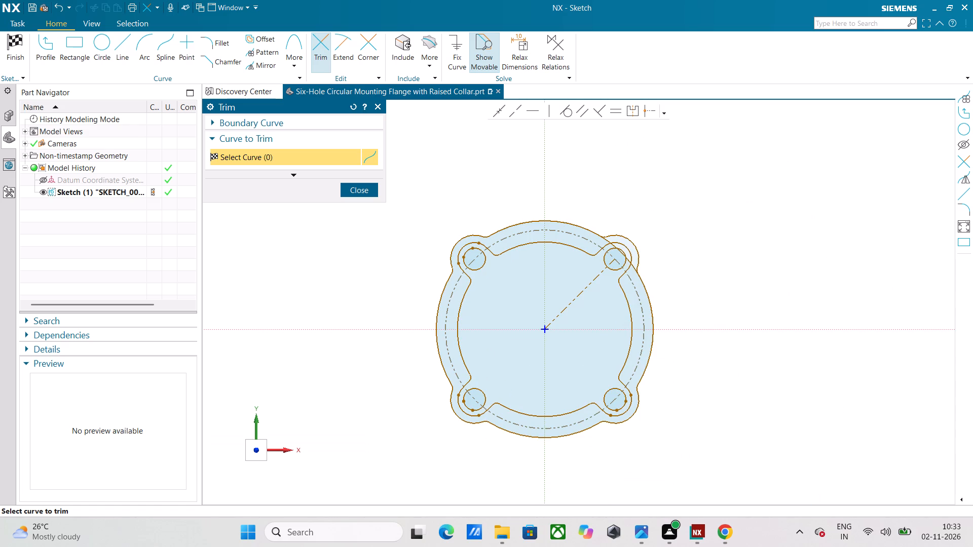
scroll(788, 133, "down", 1)
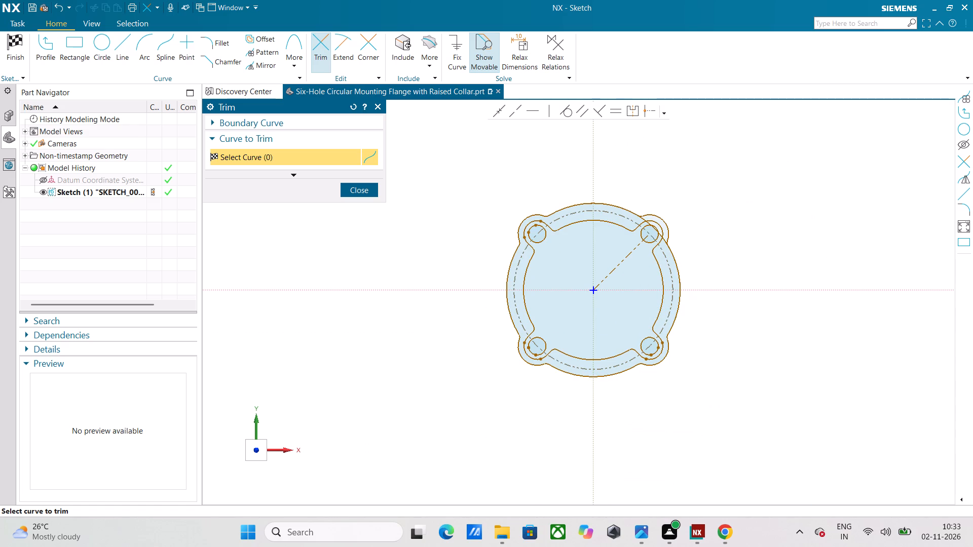
key("Escape")
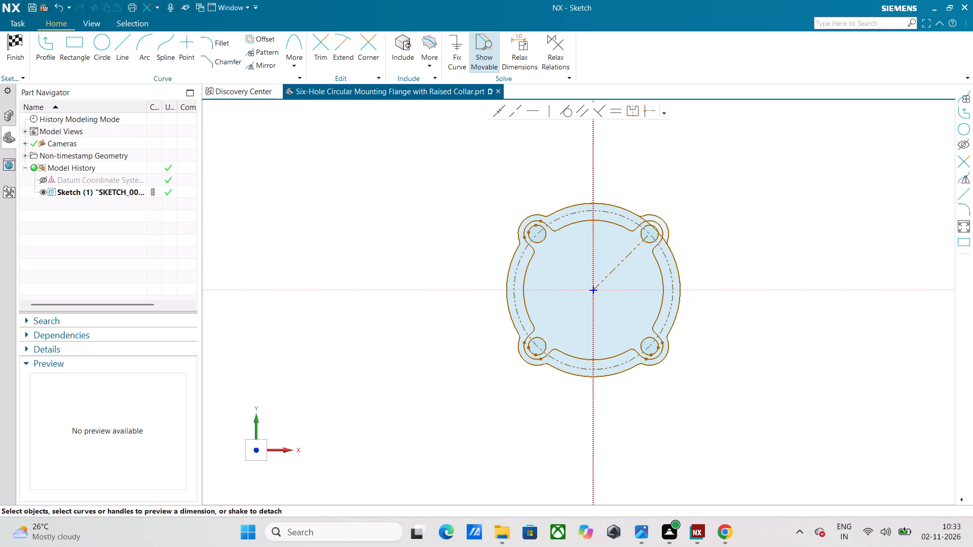
Trim away the remaining segments of the large outer circle that cross the upper-right lobe, its hole and its surrounding arc.
scroll(593, 287, "up", 2)
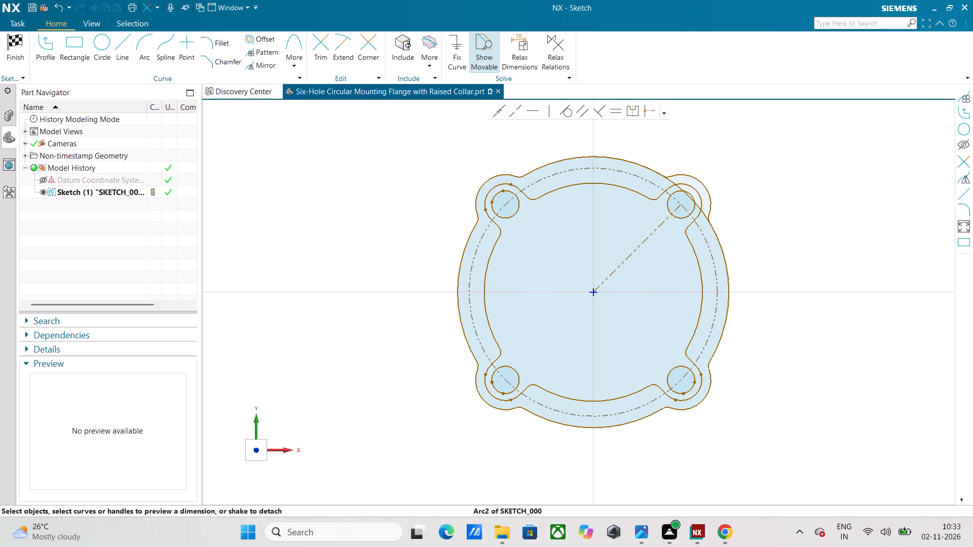
scroll(705, 234, "up", 1)
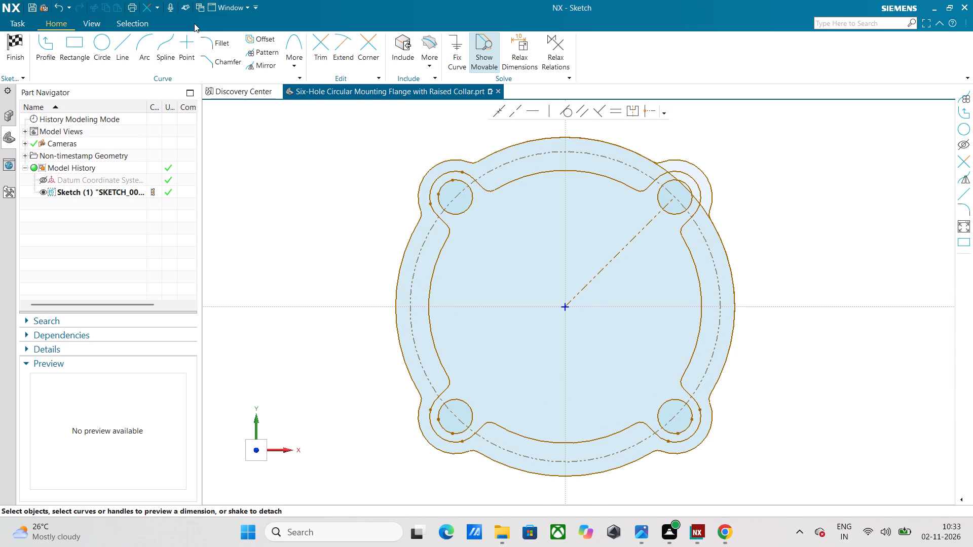
left_click(327, 42)
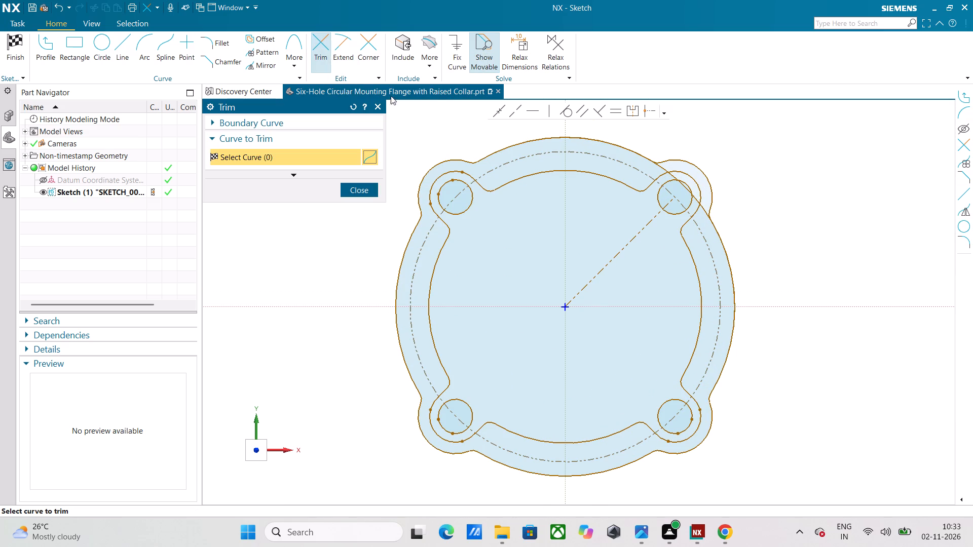
left_click(663, 170)
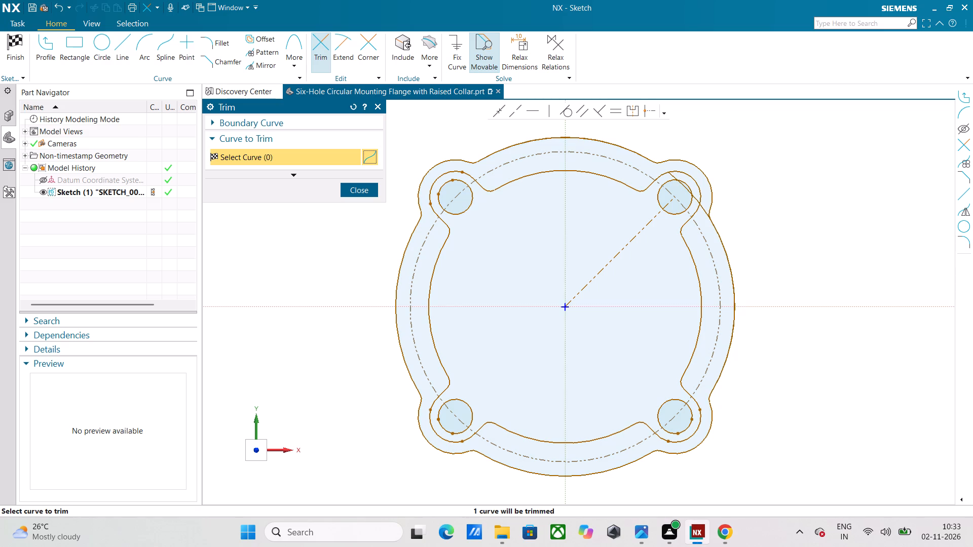
left_click(673, 176)
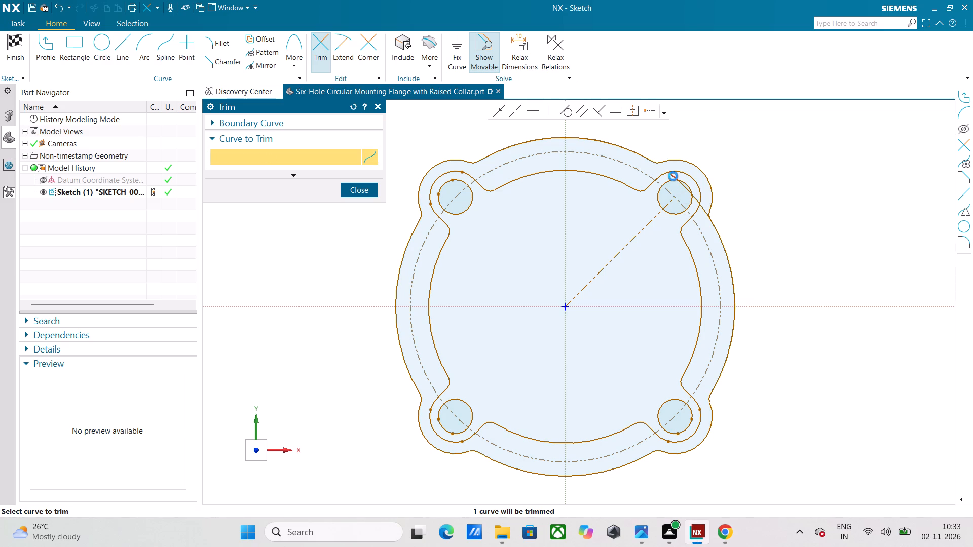
left_click(682, 187)
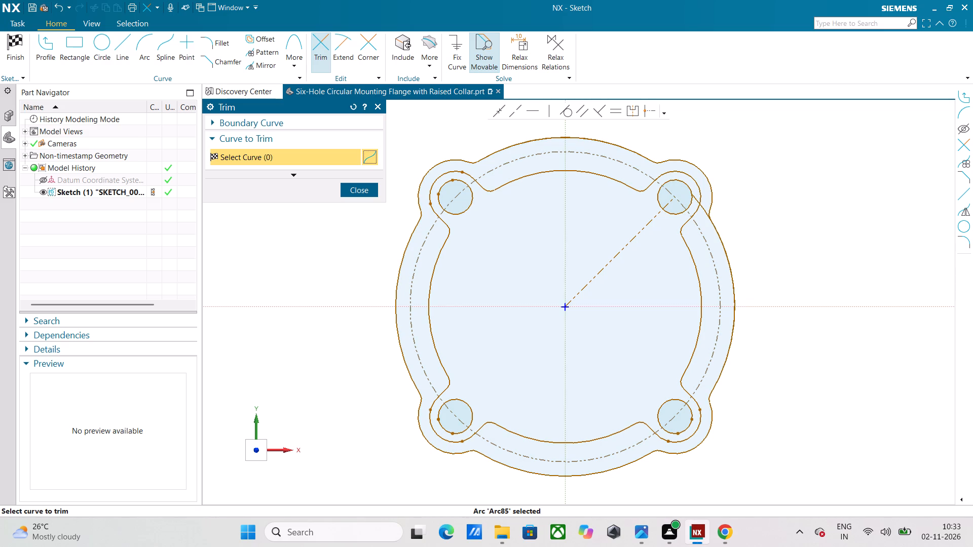
left_click(695, 198)
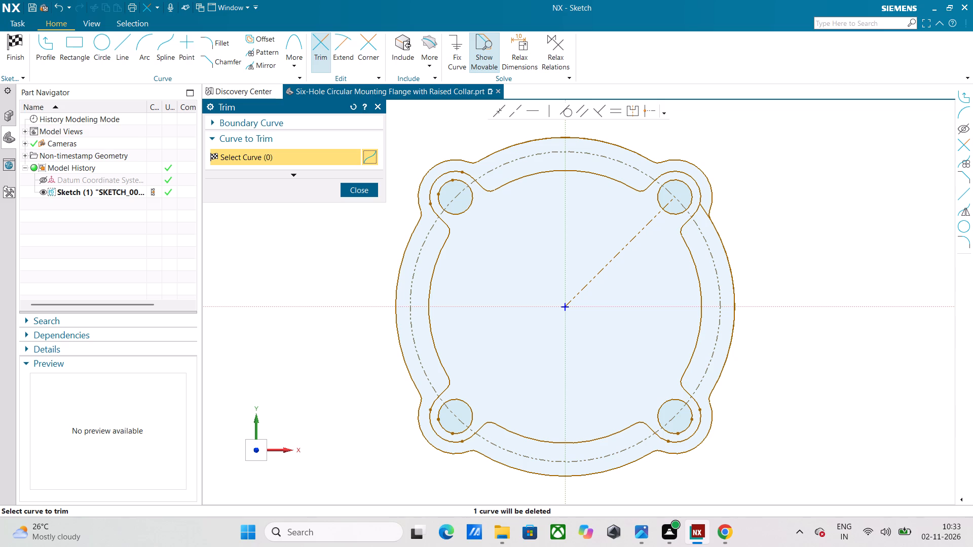
left_click(701, 209)
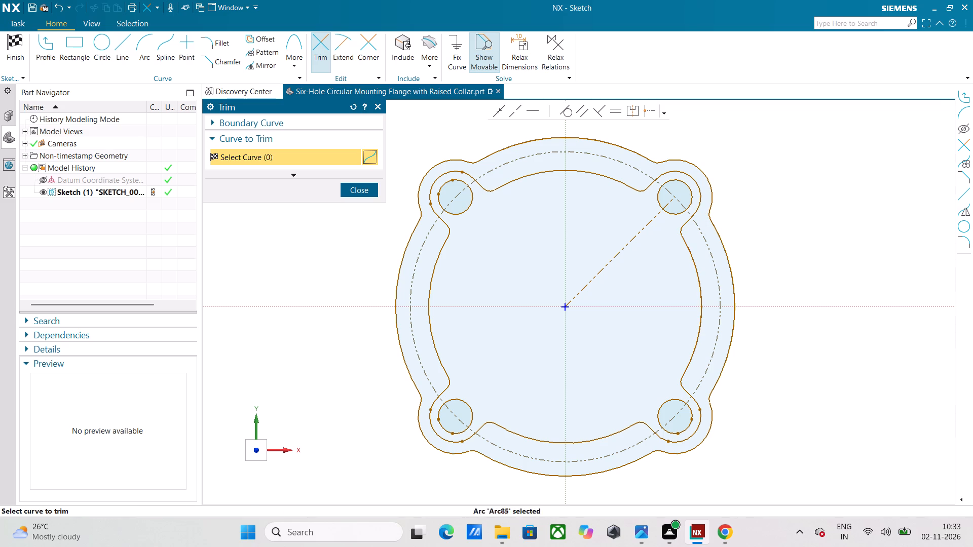
key("Escape")
scroll(640, 355, "down", 1)
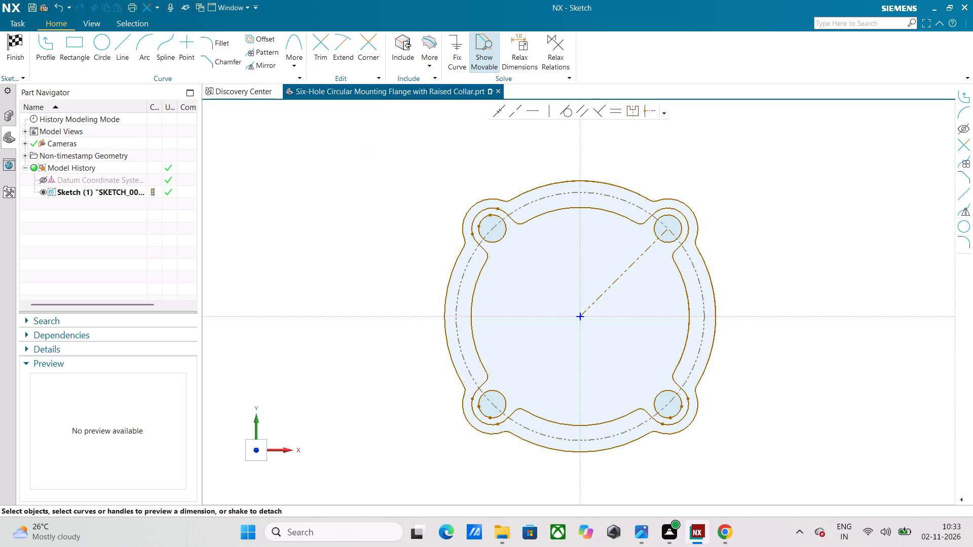
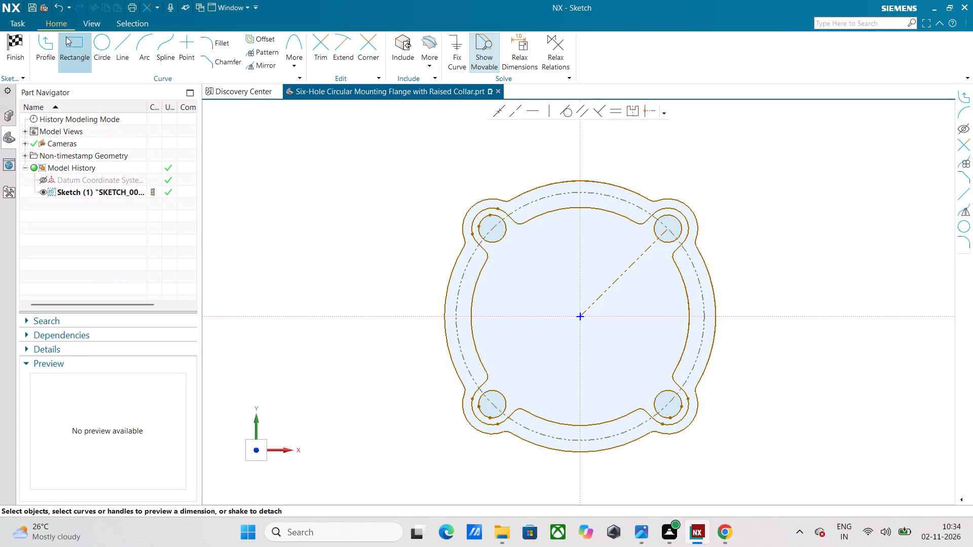
Draw a 16 mm diameter circle centred at X 66, Y 0, beside the flange's outer outline on the horizontal axis.
left_click(105, 41)
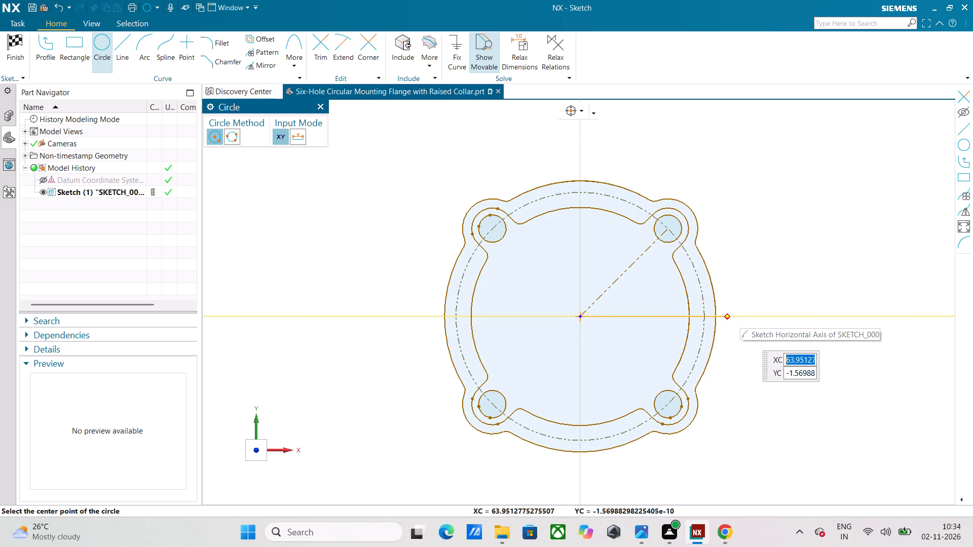
key("6")
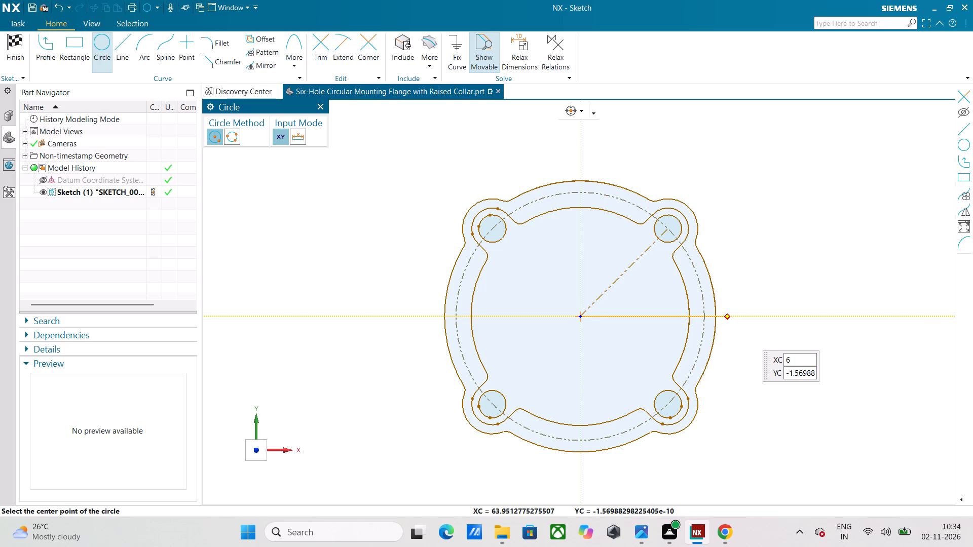
key("5")
key("BackSpace")
key("6")
key("Return")
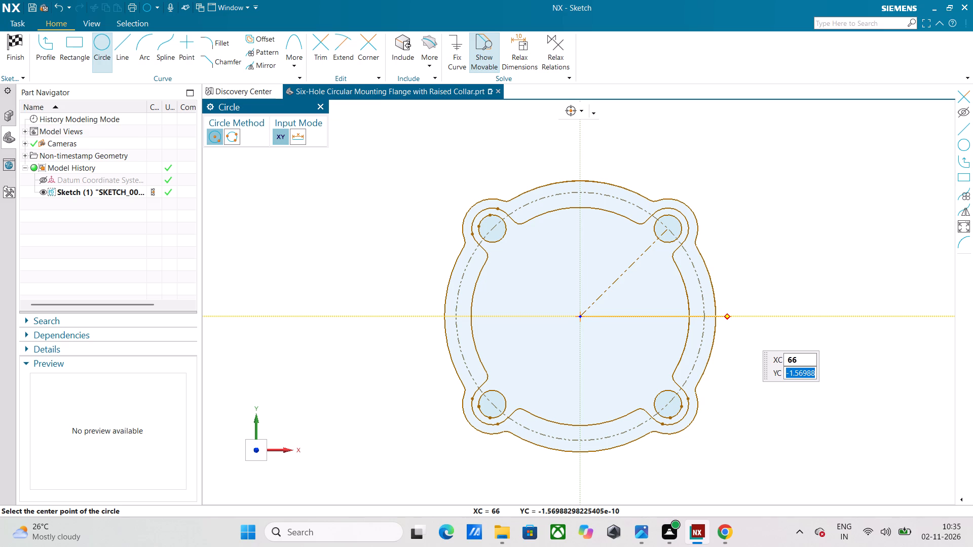
key("0")
key("Return")
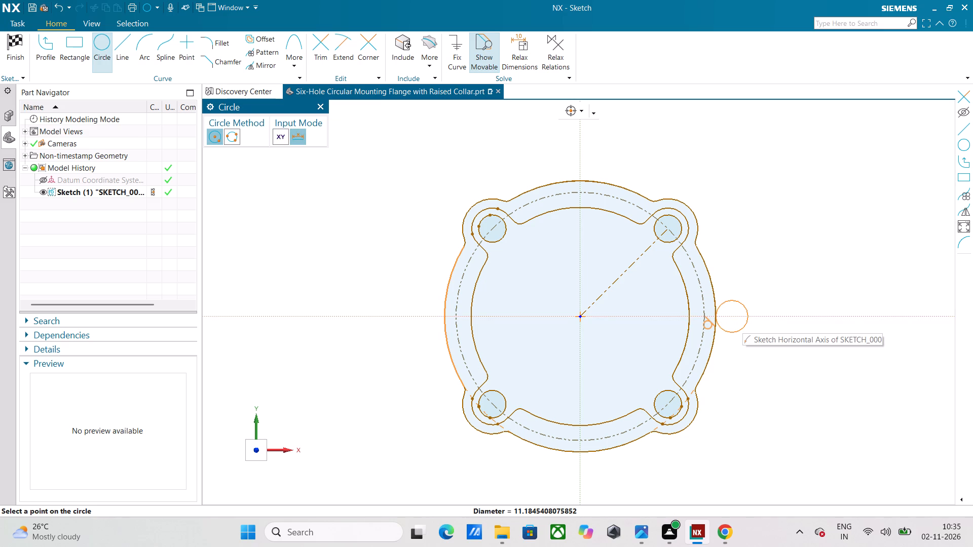
type("16")
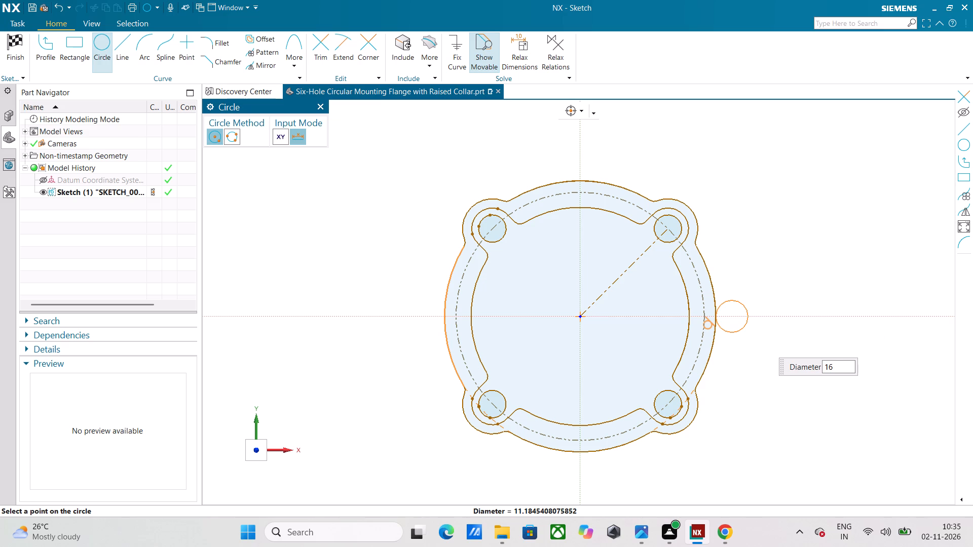
key("Return")
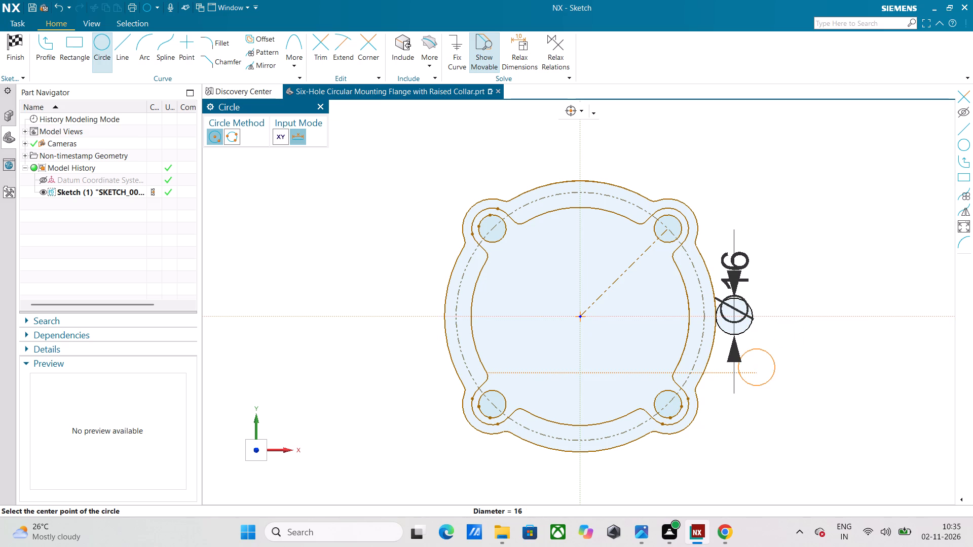
key("Escape")
key("Escape")
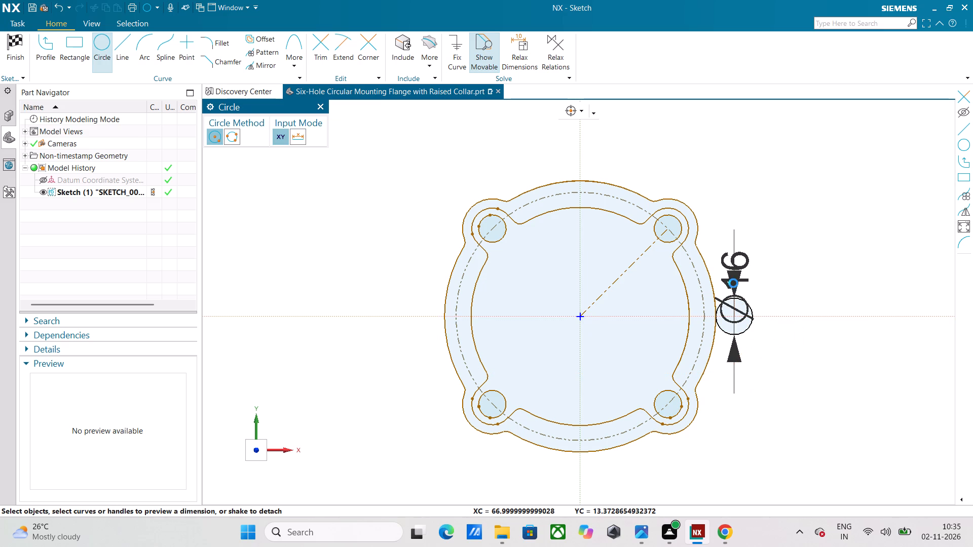
Delete the diameter dimension of the new 16 mm circle.
left_click(733, 280)
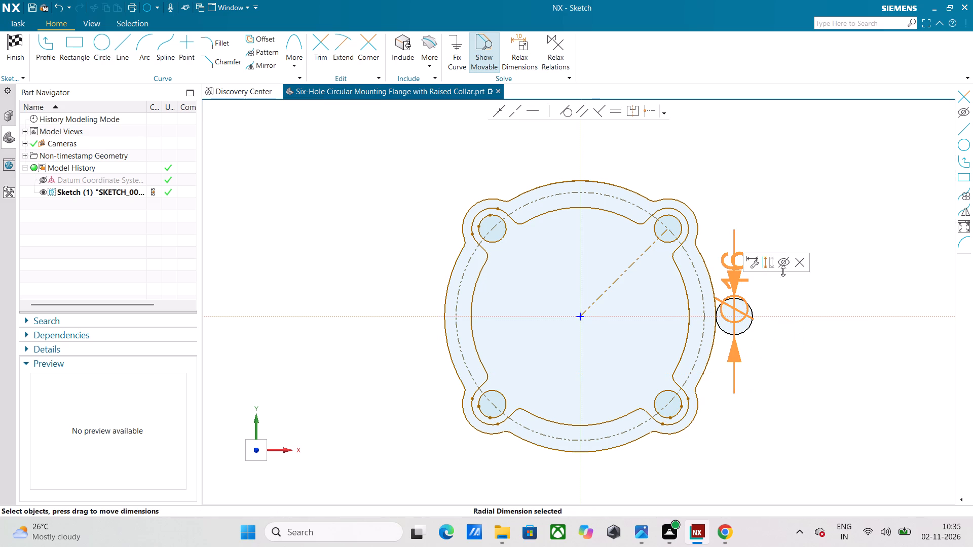
left_click(805, 263)
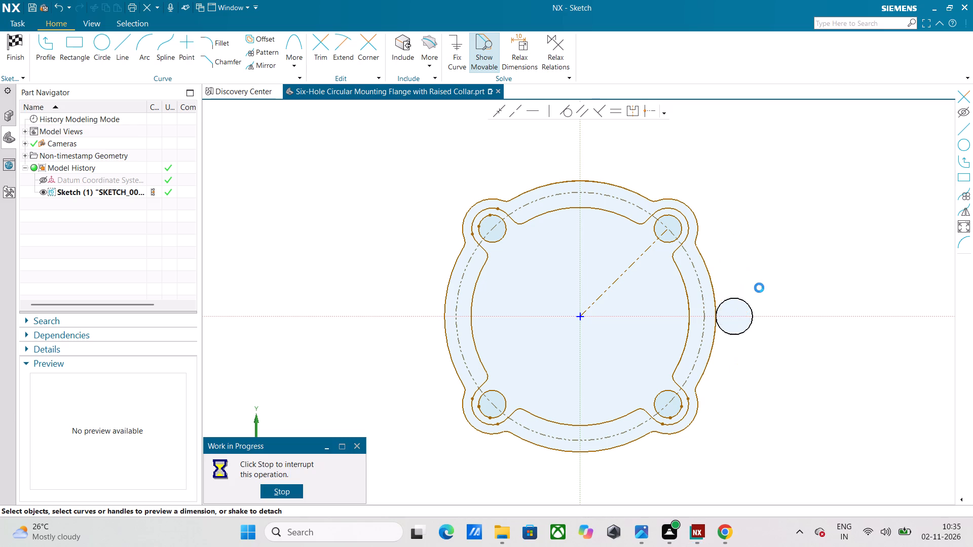
Draw a 29 mm diameter circle centred at X 66, Y 0, around the 16 mm circle.
left_click(104, 37)
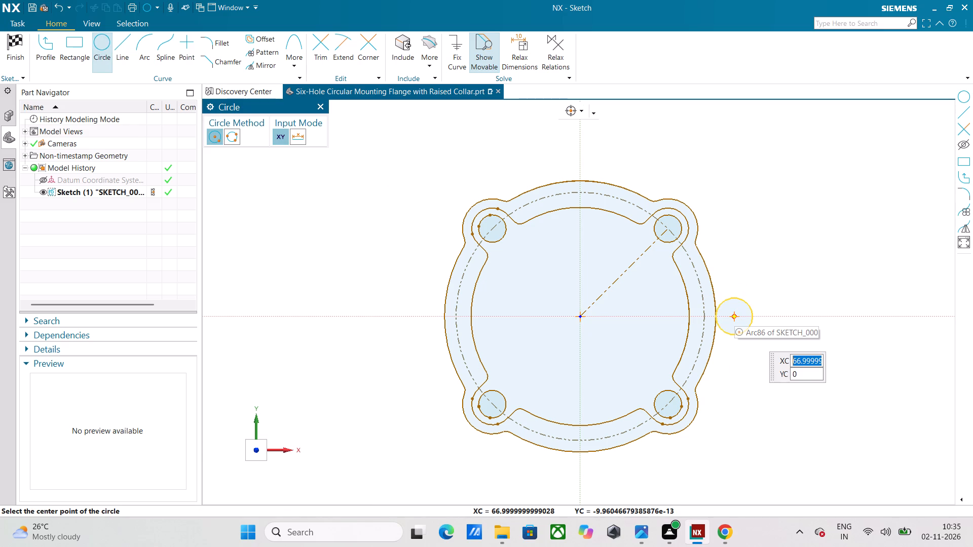
type("66")
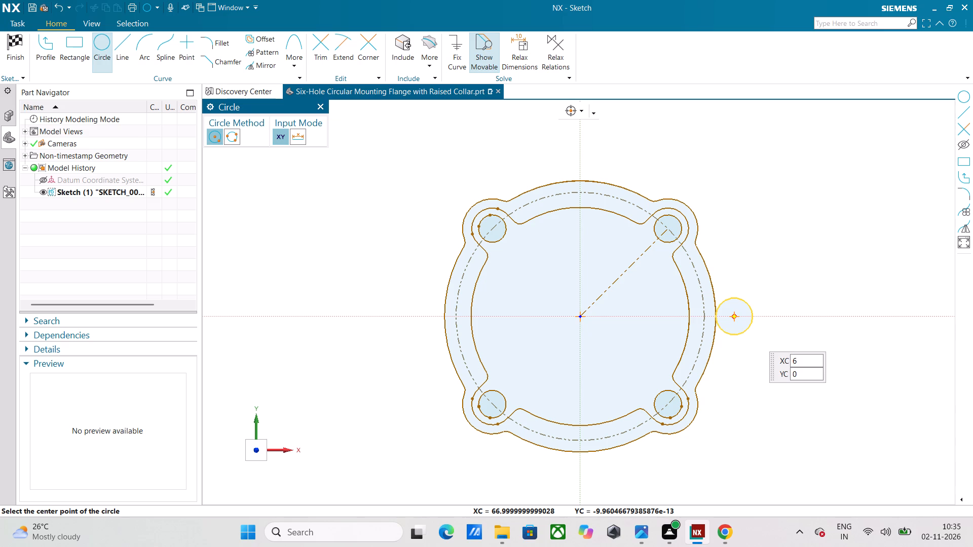
key("Return")
key("Return")
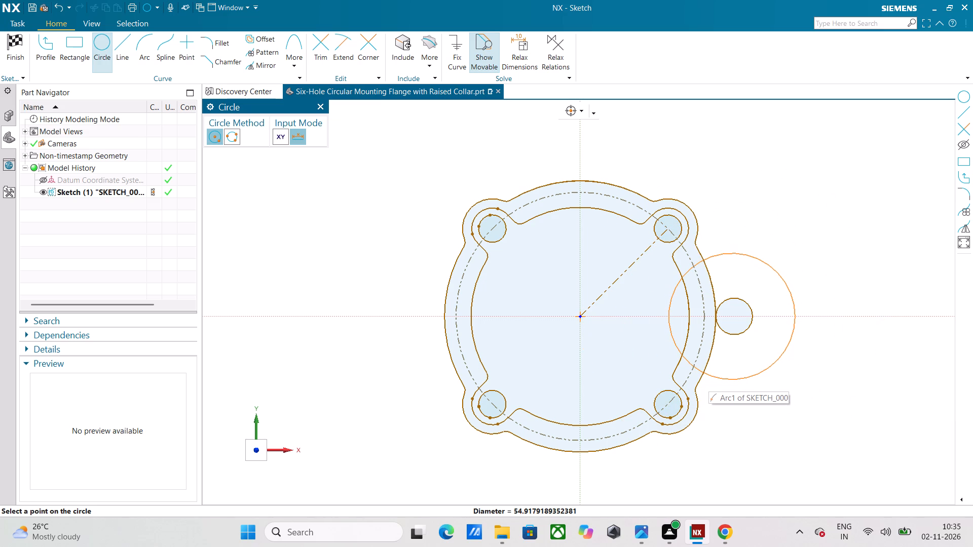
key("2")
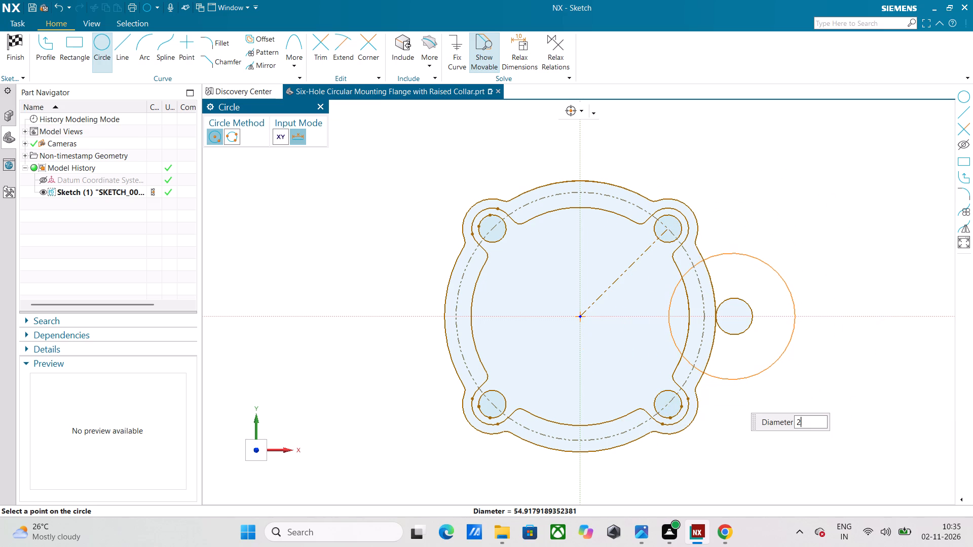
key("9")
key("Return")
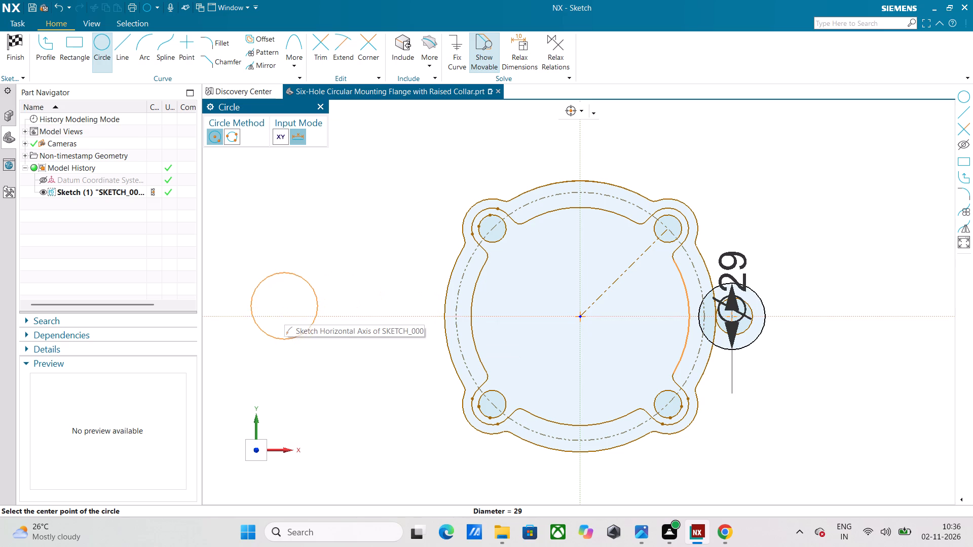
key("Escape")
key("Escape")
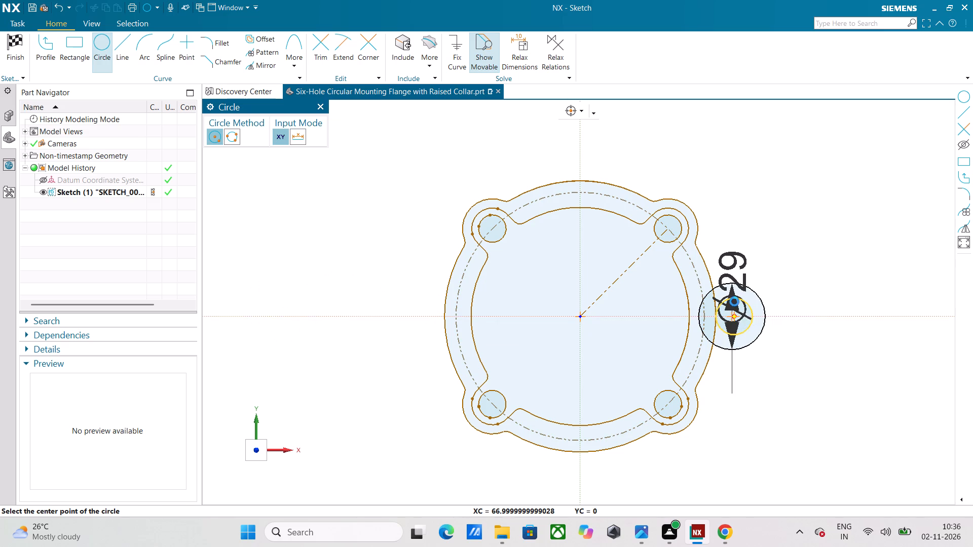
Delete the diameter dimension of the 29 mm circle.
left_click(732, 277)
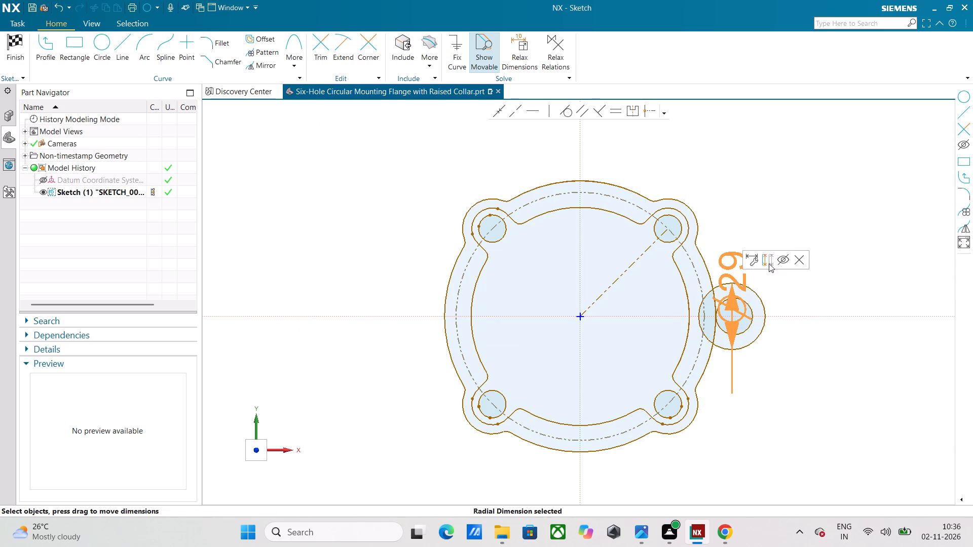
left_click(798, 261)
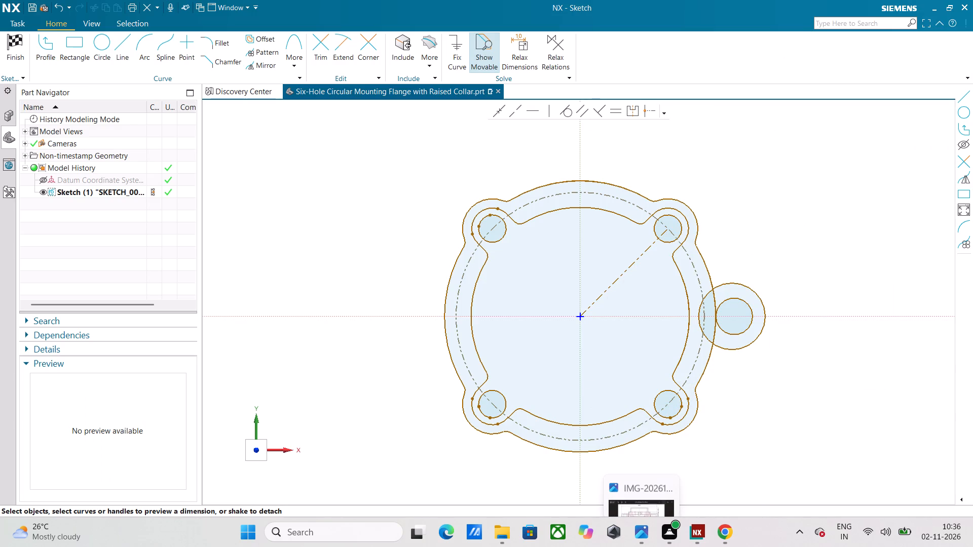
Draw two lines from the outer arc's junctions with the upper-right and lower-right lobes, each tangent to the 29 mm circle.
left_click(127, 46)
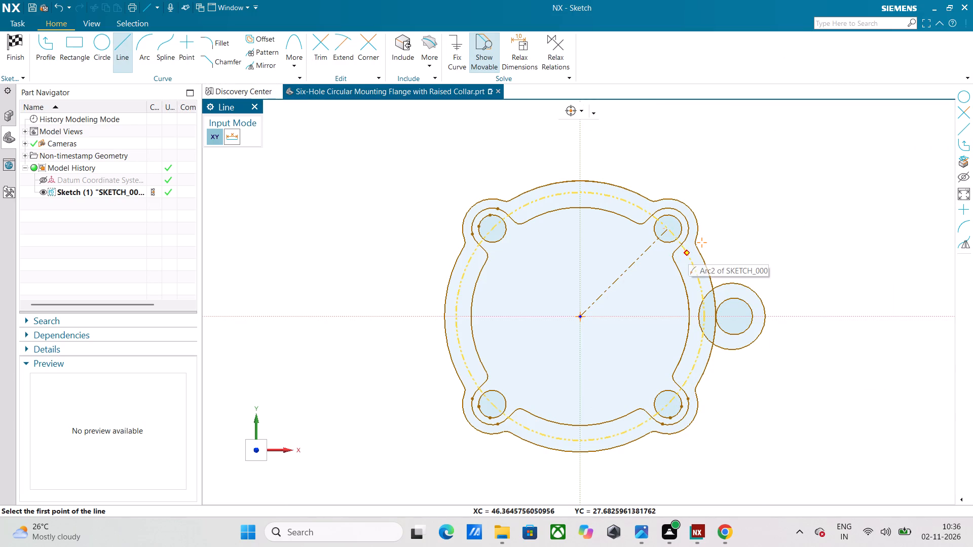
left_click(694, 250)
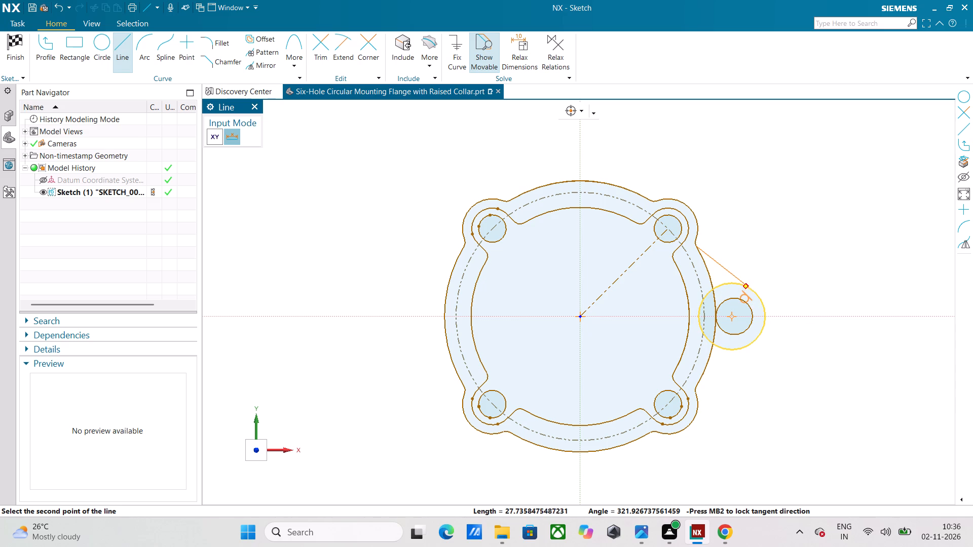
scroll(743, 287, "up", 1)
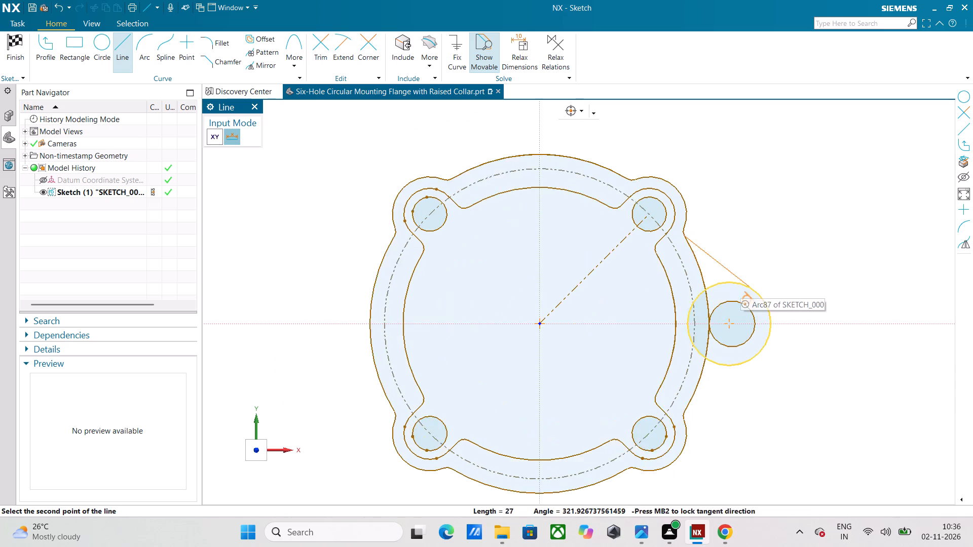
scroll(743, 287, "up", 3)
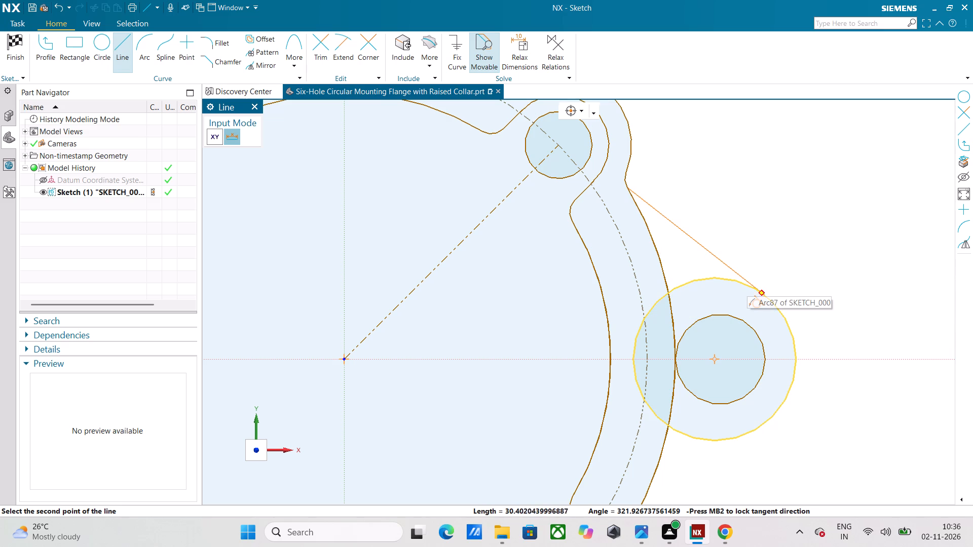
left_click(765, 294)
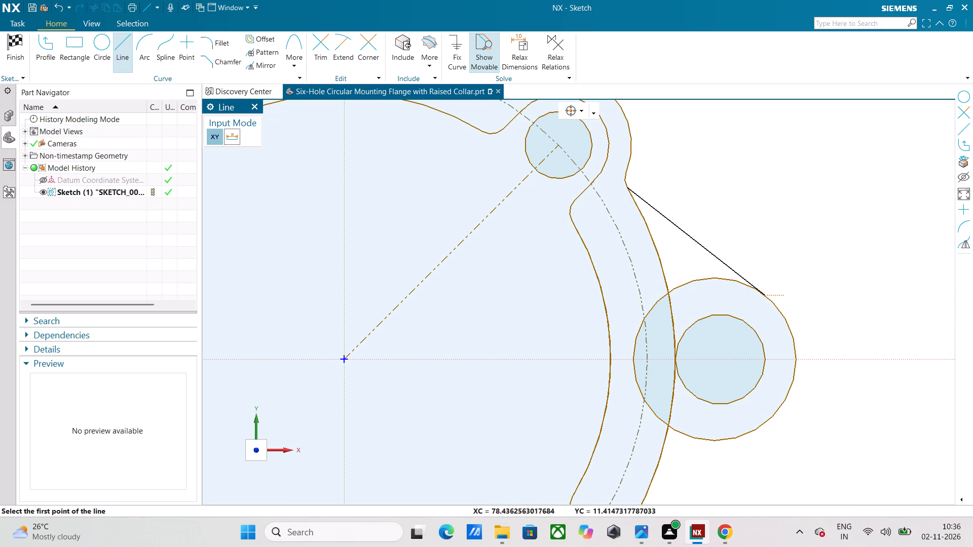
scroll(778, 345, "down", 3)
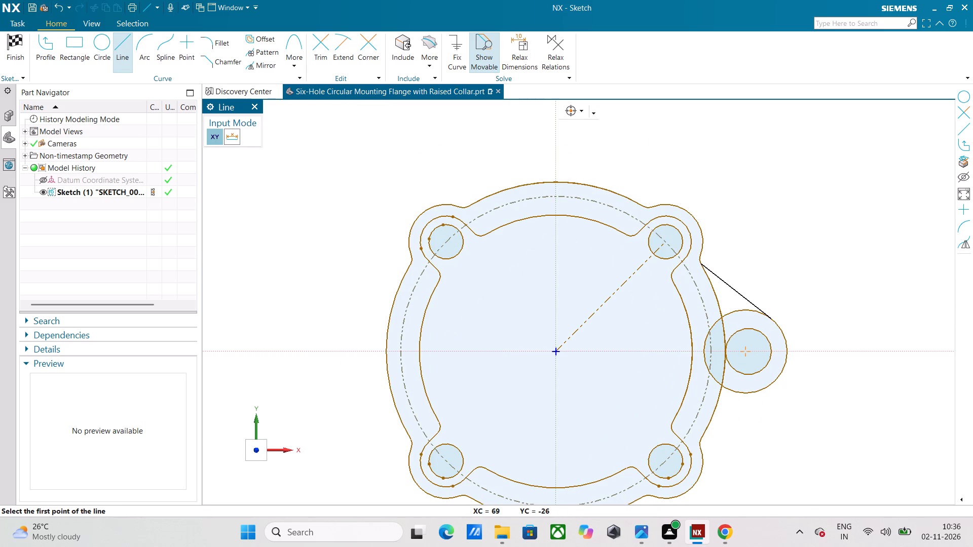
left_click(701, 440)
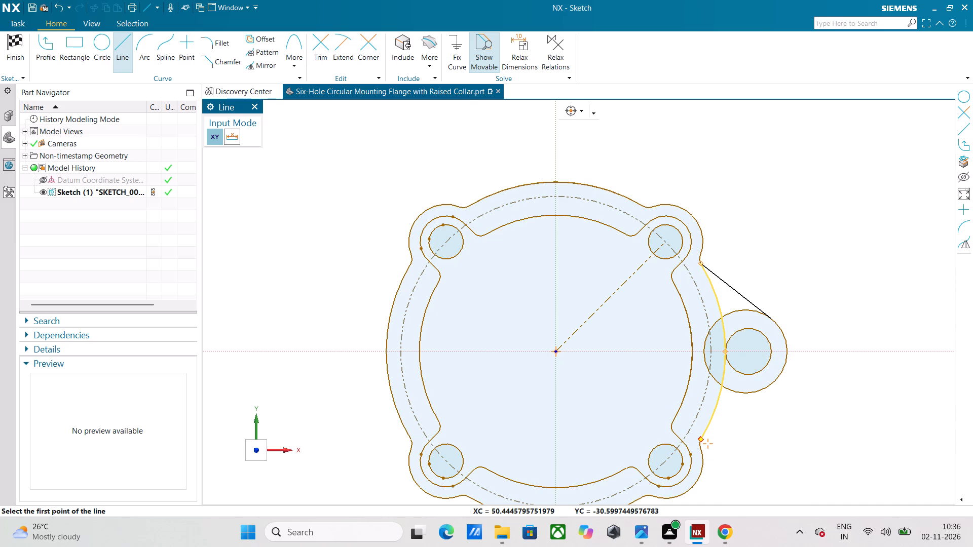
left_click(761, 392)
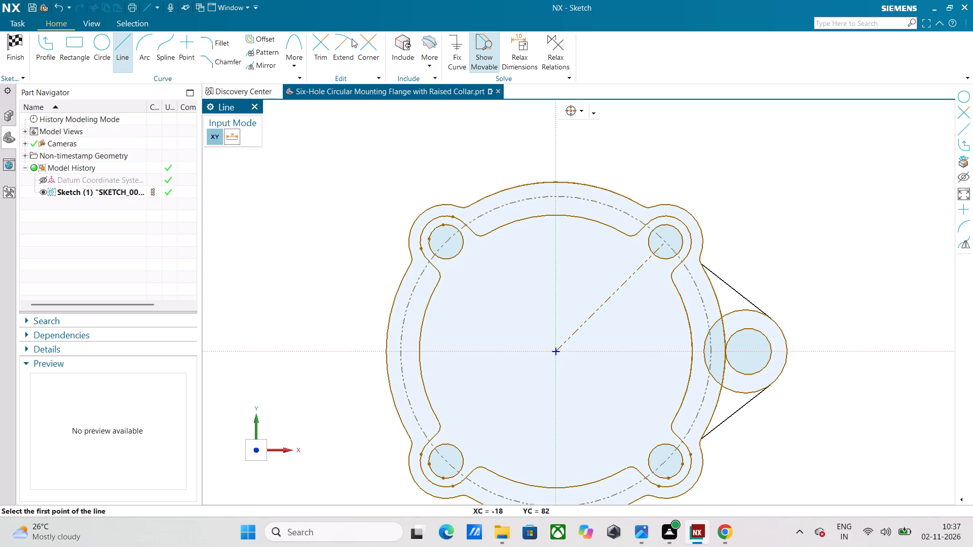
Trim away the 29 mm circle's arcs inside the two tangent lines and the flange outline, leaving only the ear's rounded tip.
left_click(320, 50)
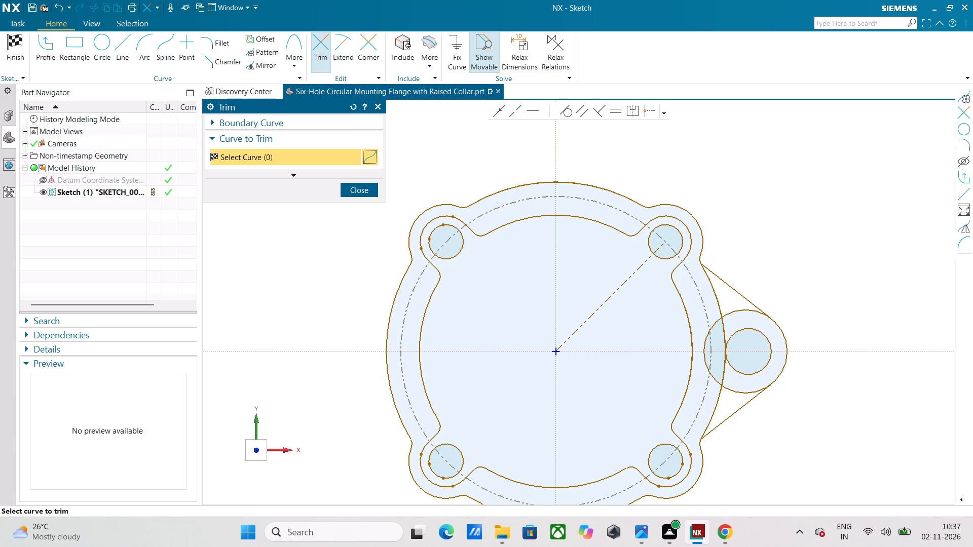
left_click(703, 357)
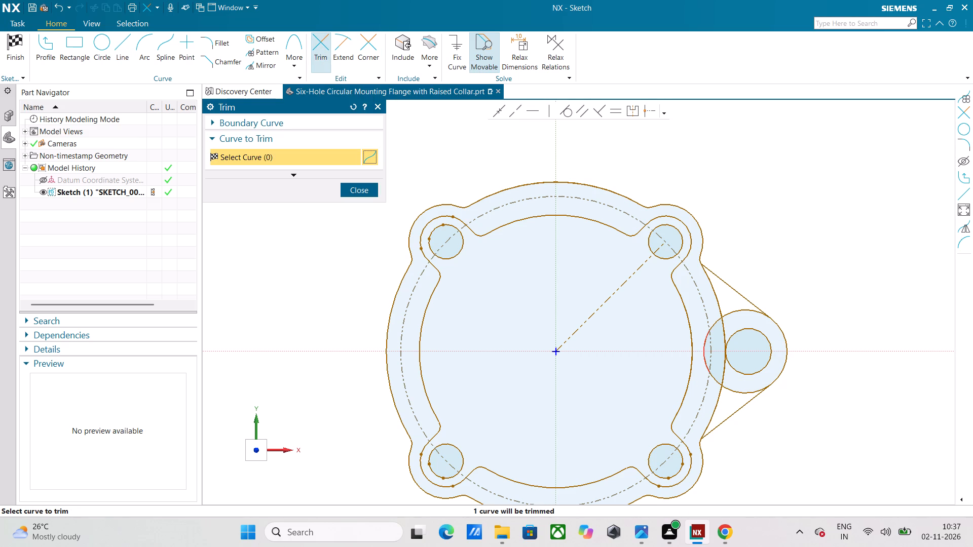
left_click(713, 327)
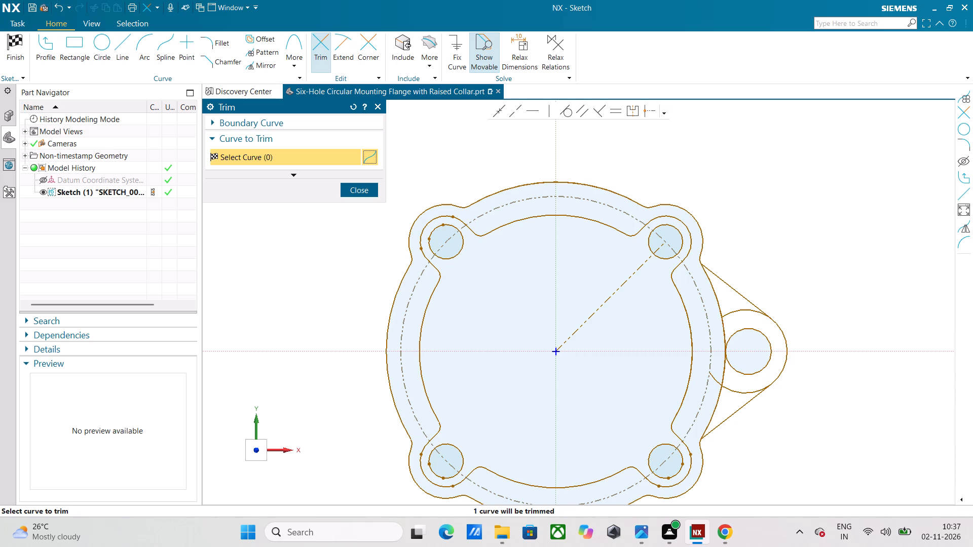
left_click(727, 316)
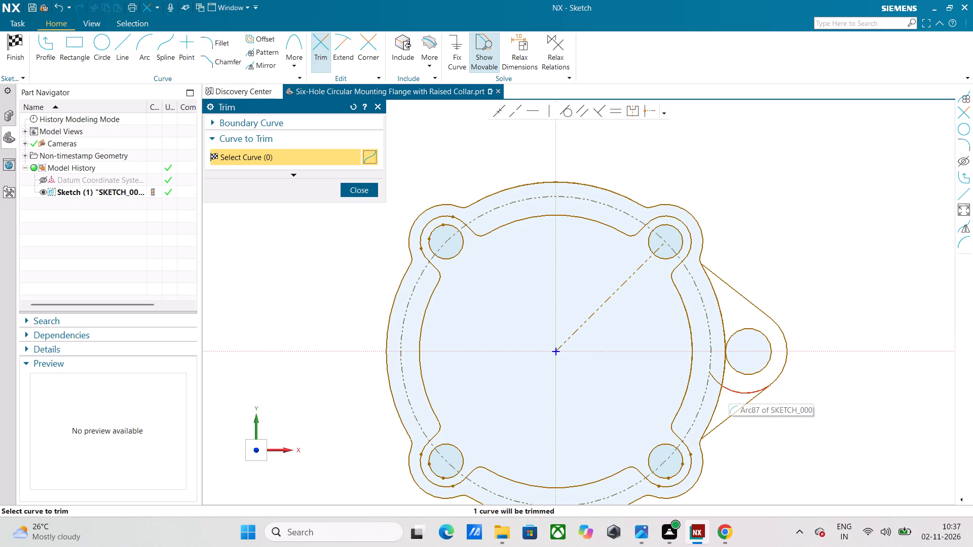
left_click(729, 390)
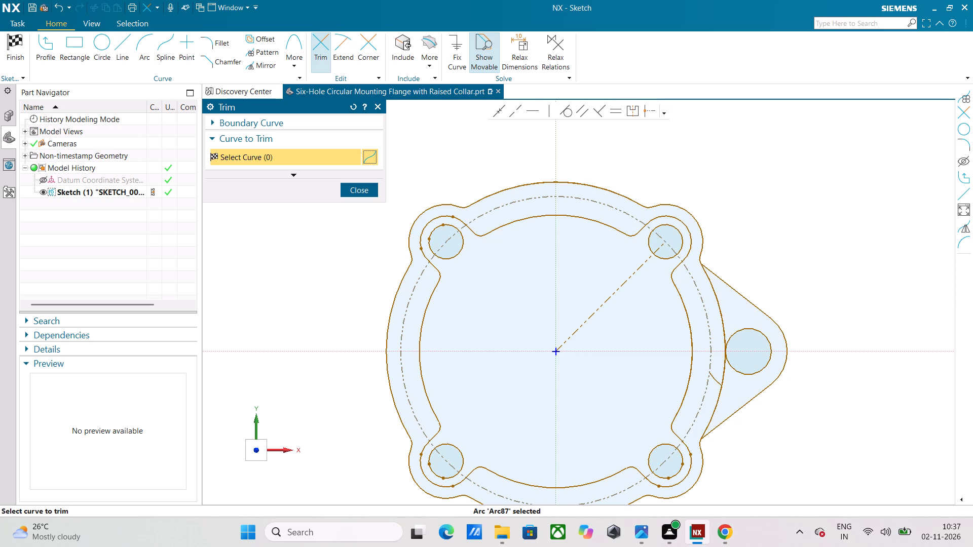
left_click(716, 382)
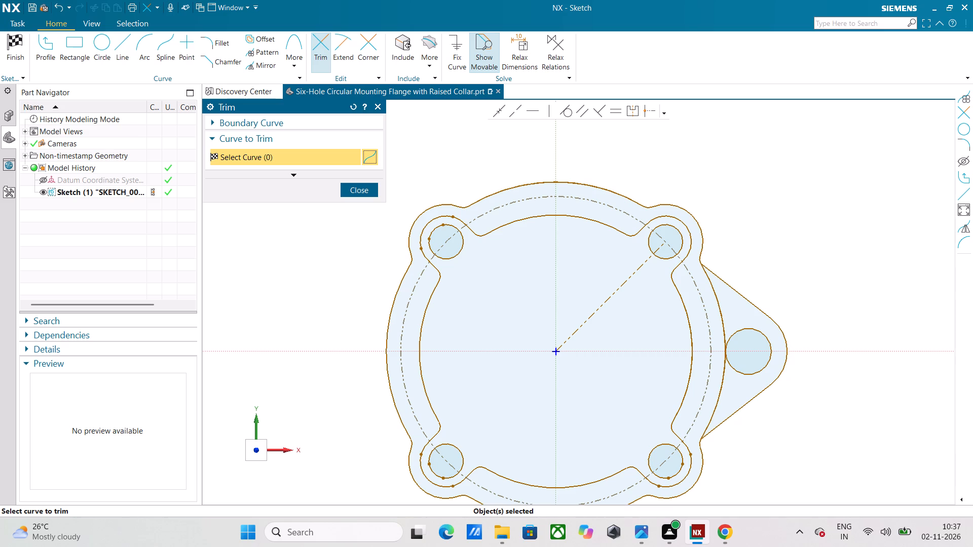
Trim the flange's large outer arc segments along the base of the ear, above and below the horizontal axis.
left_click(719, 385)
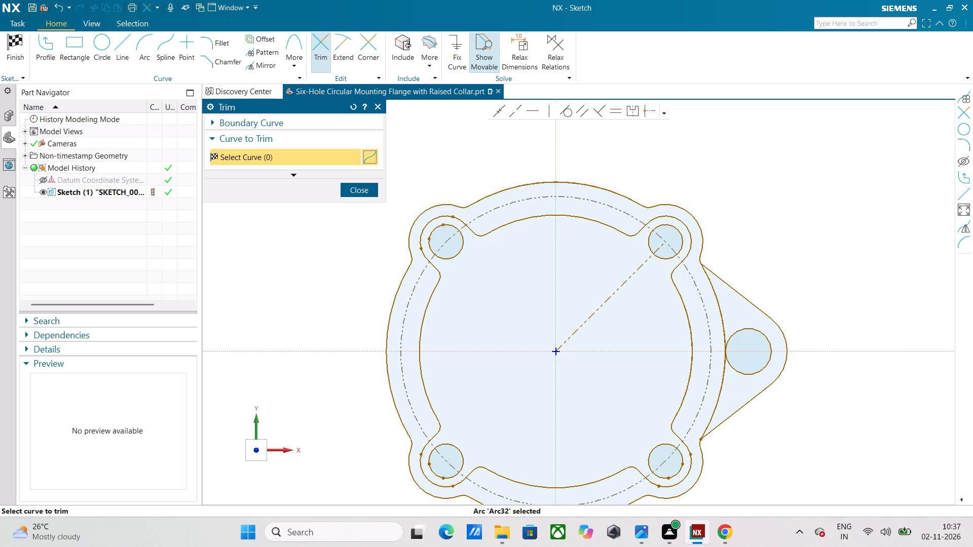
left_click(719, 320)
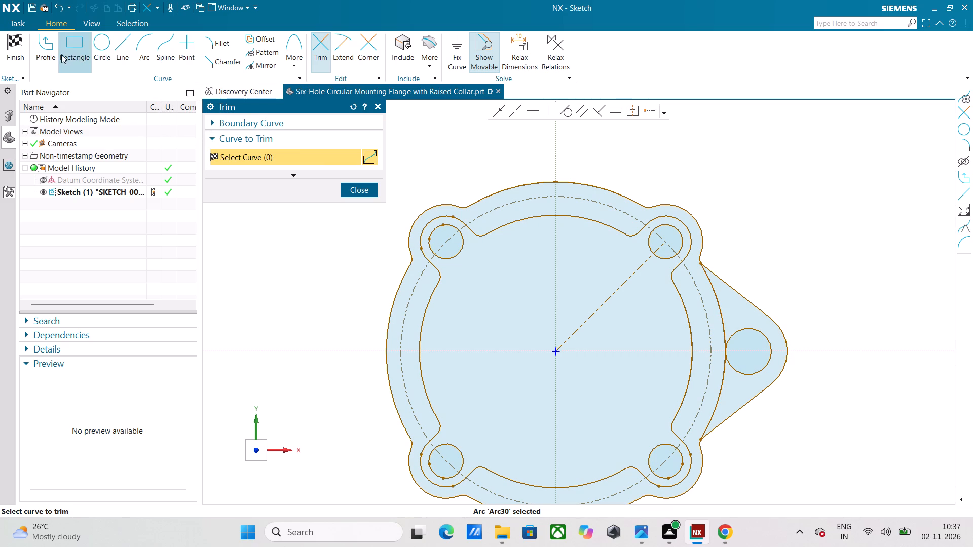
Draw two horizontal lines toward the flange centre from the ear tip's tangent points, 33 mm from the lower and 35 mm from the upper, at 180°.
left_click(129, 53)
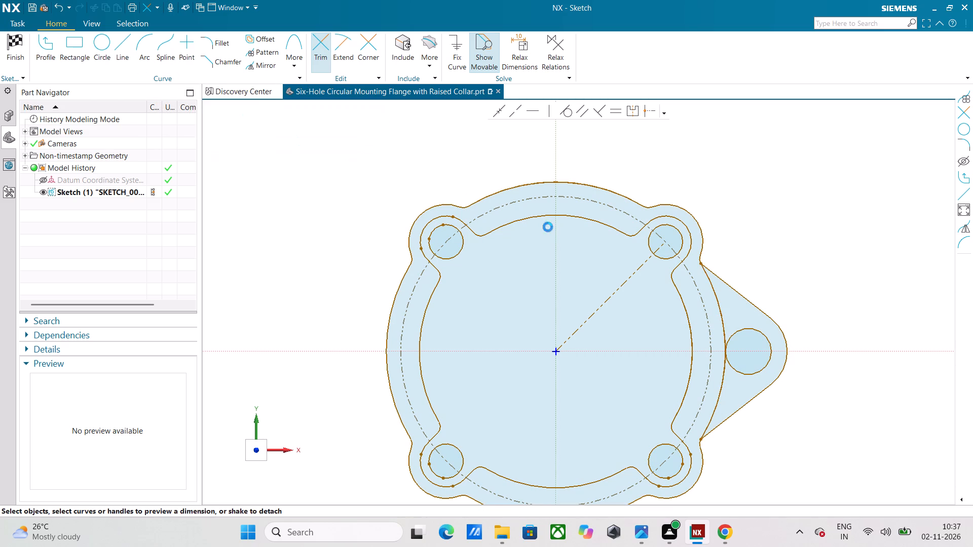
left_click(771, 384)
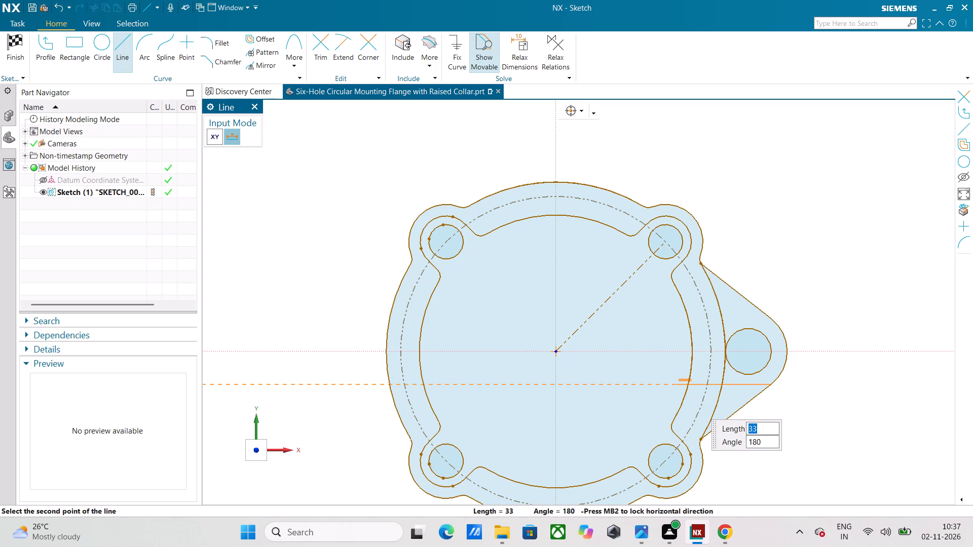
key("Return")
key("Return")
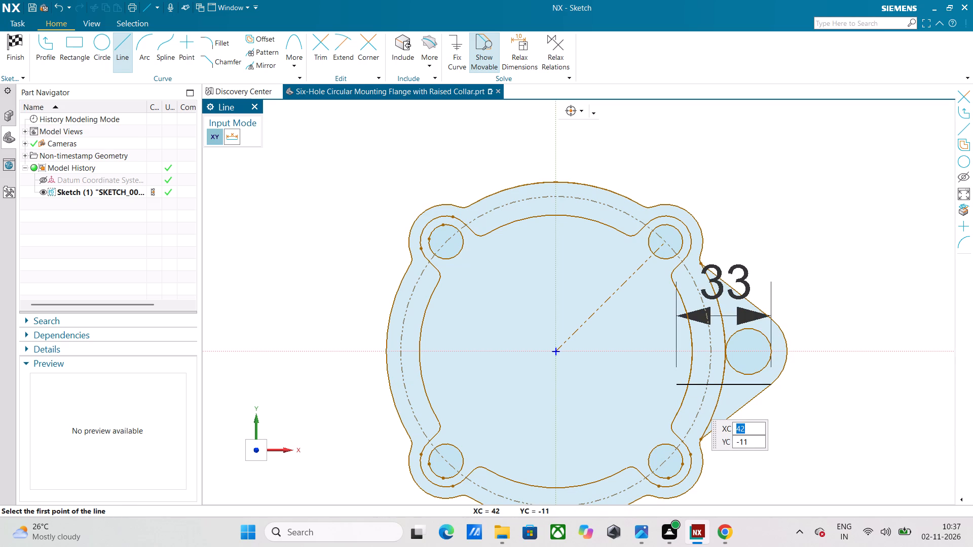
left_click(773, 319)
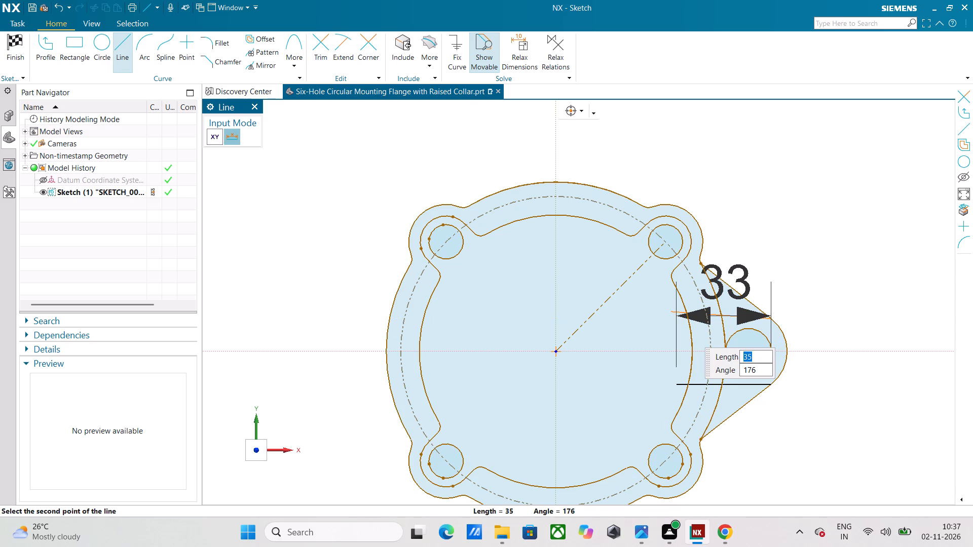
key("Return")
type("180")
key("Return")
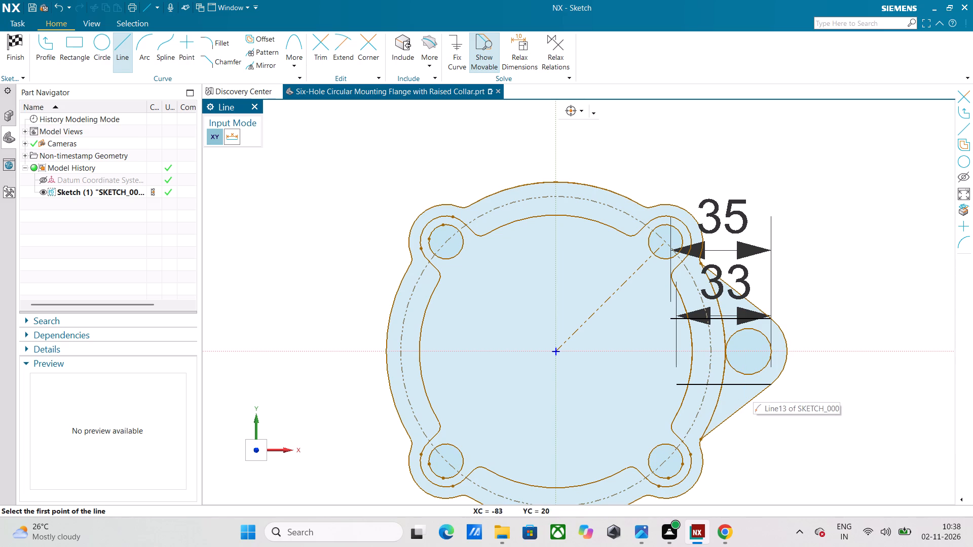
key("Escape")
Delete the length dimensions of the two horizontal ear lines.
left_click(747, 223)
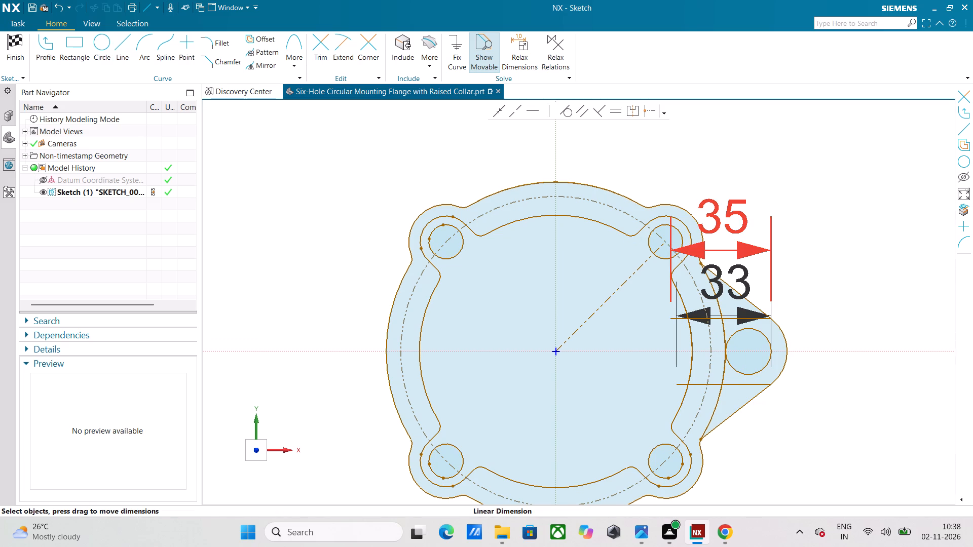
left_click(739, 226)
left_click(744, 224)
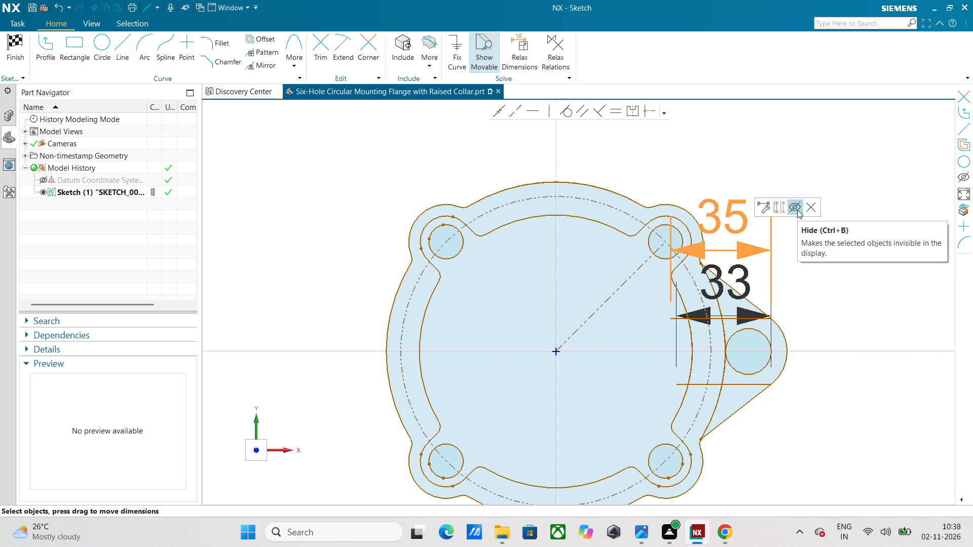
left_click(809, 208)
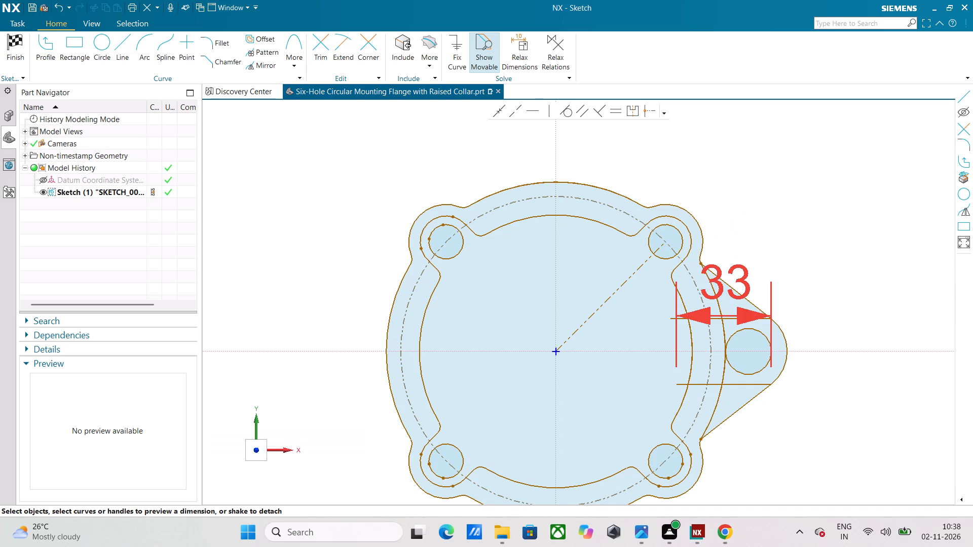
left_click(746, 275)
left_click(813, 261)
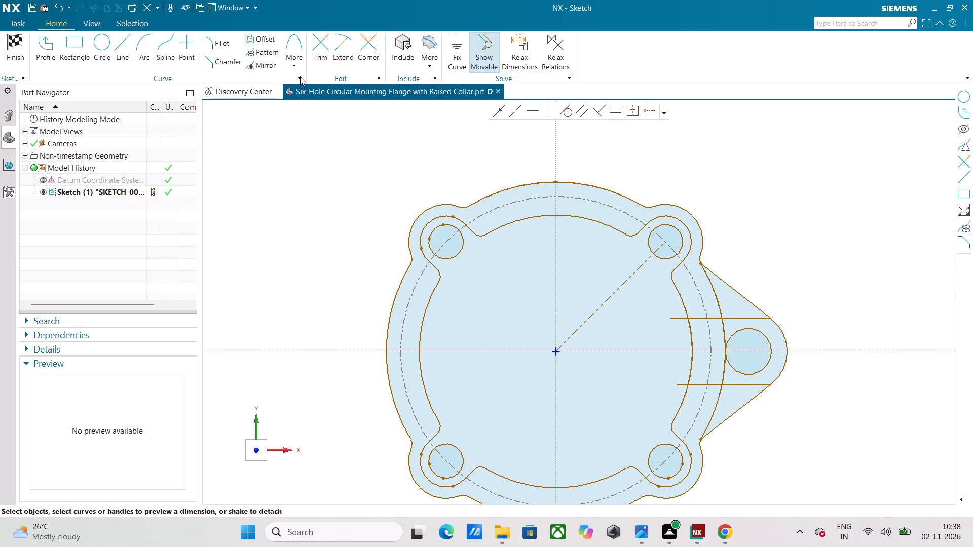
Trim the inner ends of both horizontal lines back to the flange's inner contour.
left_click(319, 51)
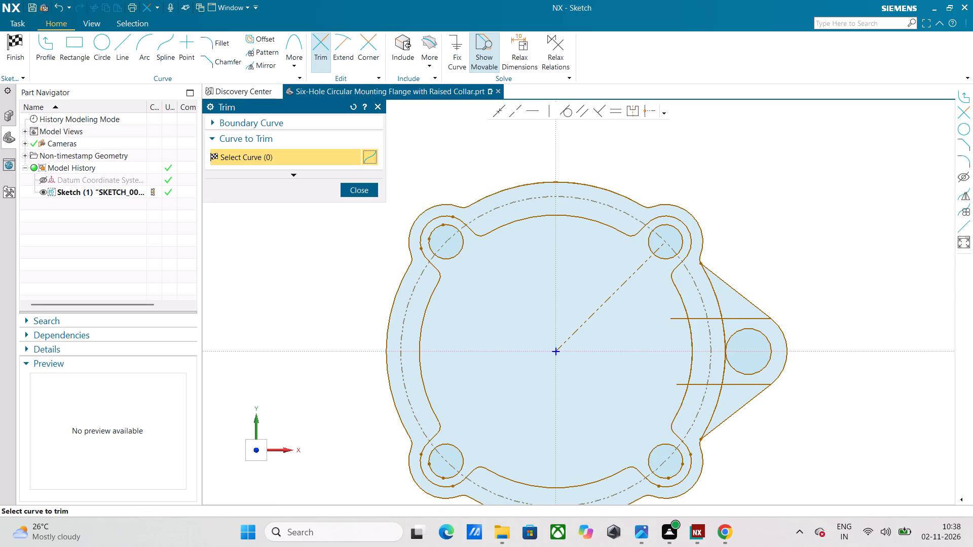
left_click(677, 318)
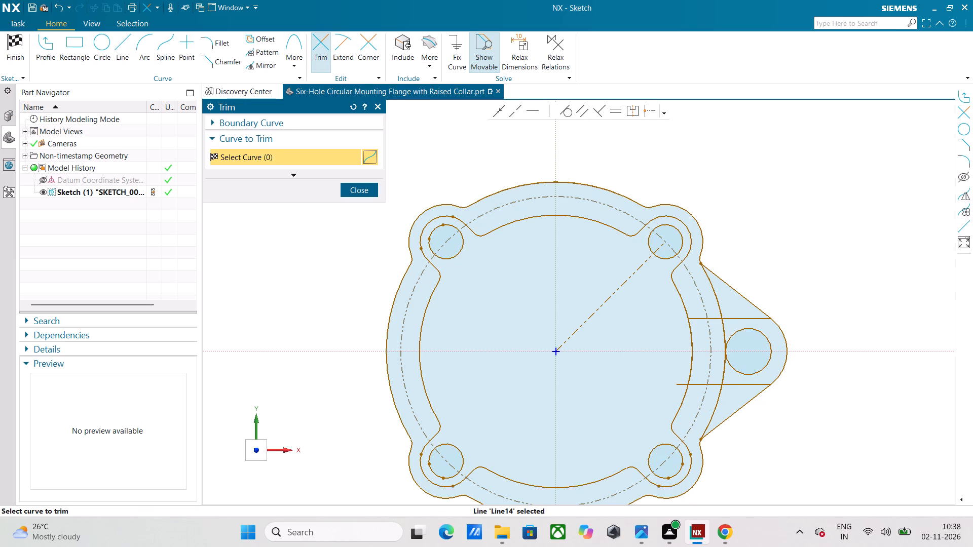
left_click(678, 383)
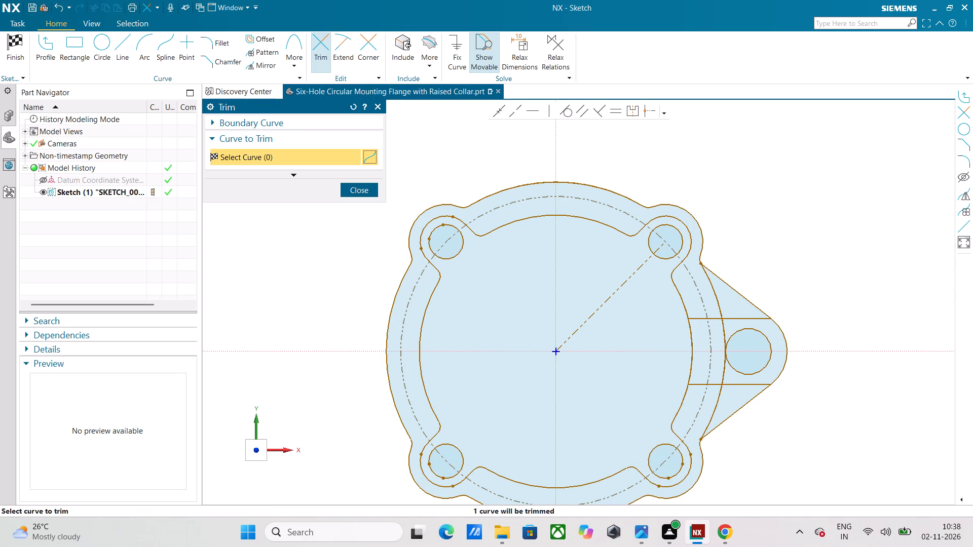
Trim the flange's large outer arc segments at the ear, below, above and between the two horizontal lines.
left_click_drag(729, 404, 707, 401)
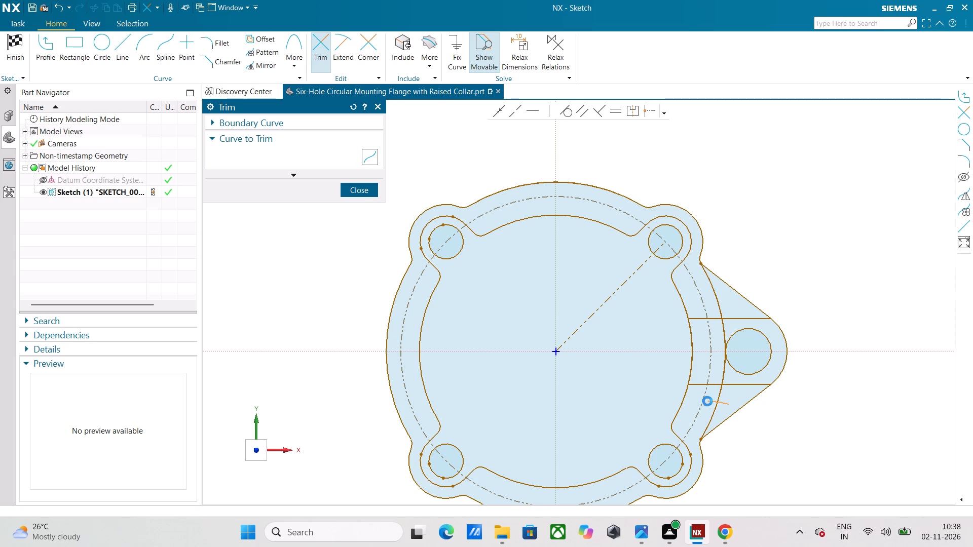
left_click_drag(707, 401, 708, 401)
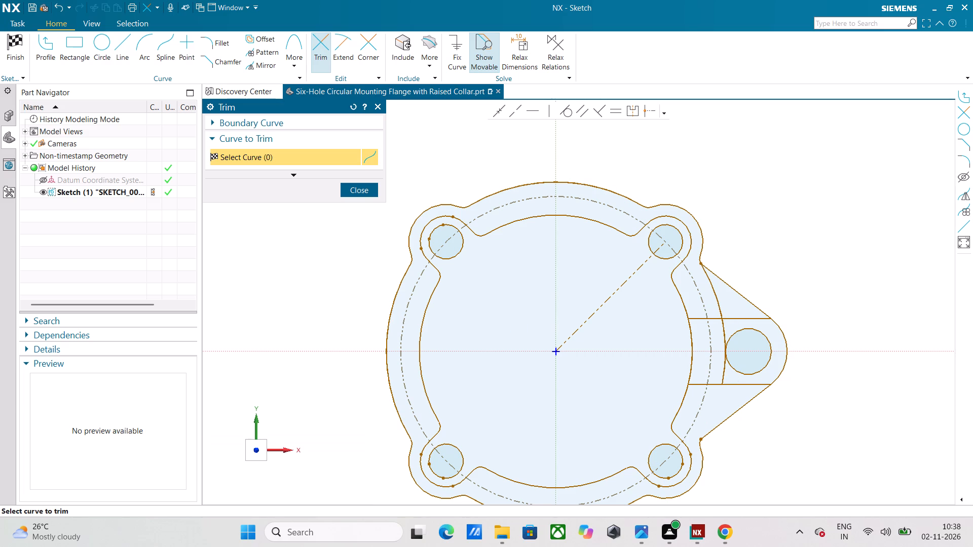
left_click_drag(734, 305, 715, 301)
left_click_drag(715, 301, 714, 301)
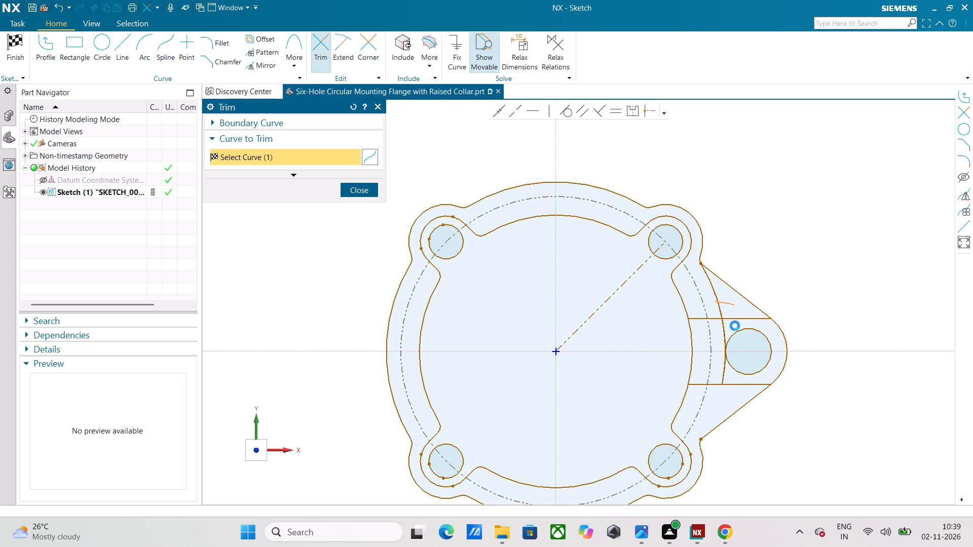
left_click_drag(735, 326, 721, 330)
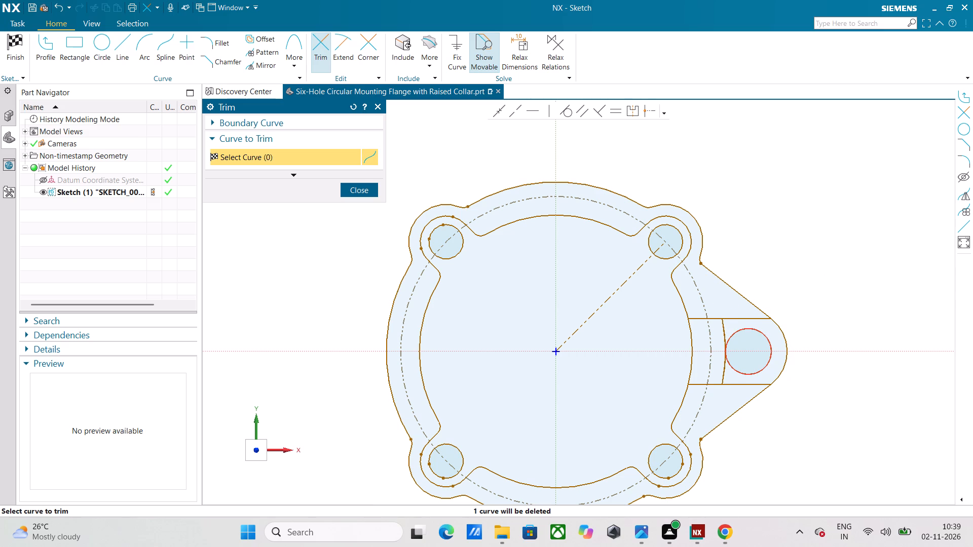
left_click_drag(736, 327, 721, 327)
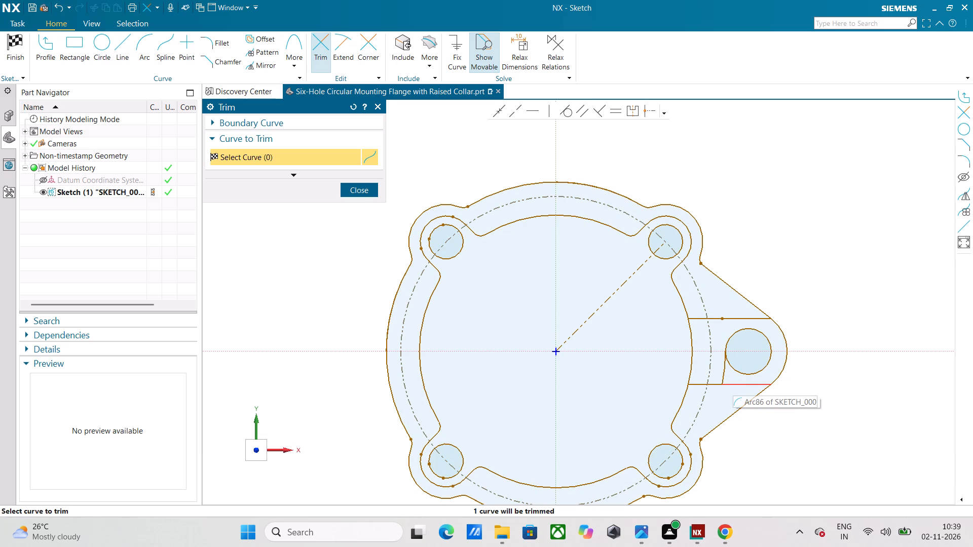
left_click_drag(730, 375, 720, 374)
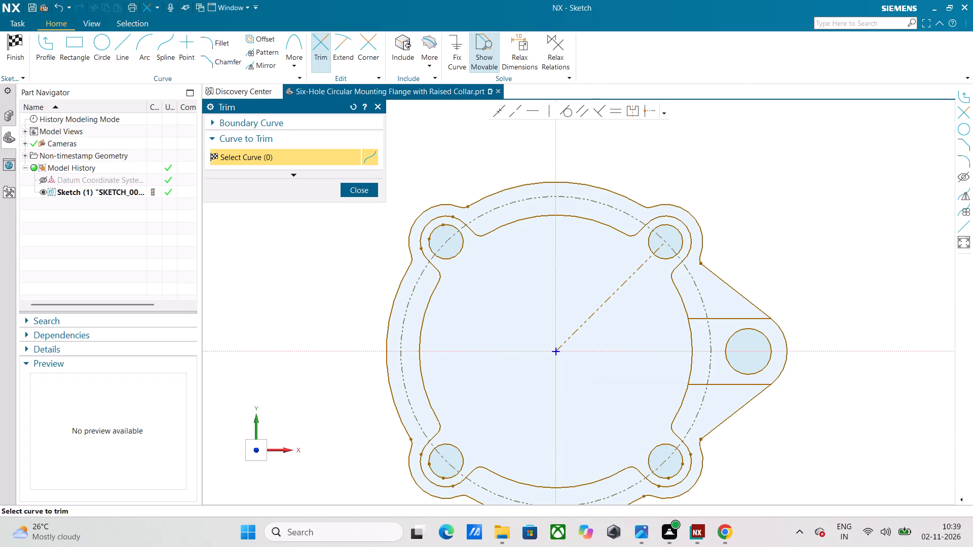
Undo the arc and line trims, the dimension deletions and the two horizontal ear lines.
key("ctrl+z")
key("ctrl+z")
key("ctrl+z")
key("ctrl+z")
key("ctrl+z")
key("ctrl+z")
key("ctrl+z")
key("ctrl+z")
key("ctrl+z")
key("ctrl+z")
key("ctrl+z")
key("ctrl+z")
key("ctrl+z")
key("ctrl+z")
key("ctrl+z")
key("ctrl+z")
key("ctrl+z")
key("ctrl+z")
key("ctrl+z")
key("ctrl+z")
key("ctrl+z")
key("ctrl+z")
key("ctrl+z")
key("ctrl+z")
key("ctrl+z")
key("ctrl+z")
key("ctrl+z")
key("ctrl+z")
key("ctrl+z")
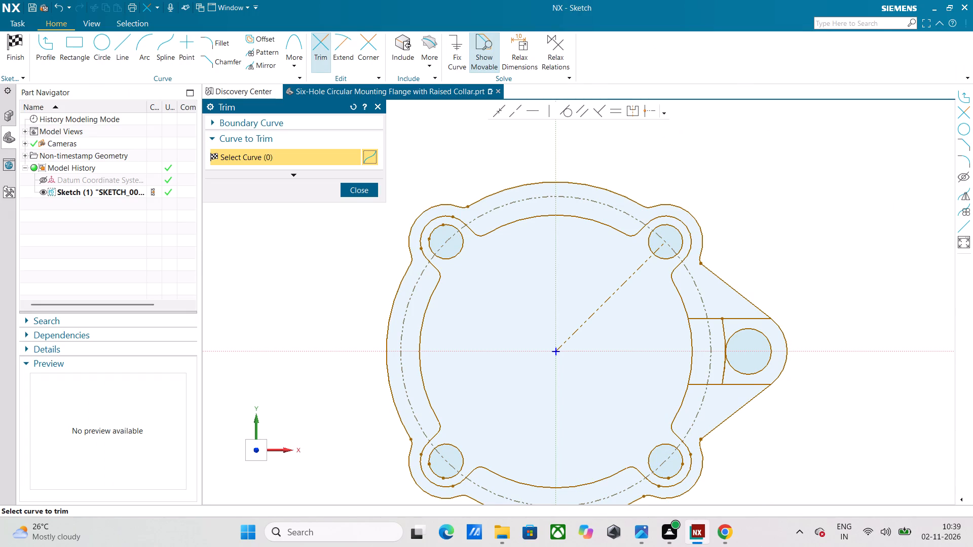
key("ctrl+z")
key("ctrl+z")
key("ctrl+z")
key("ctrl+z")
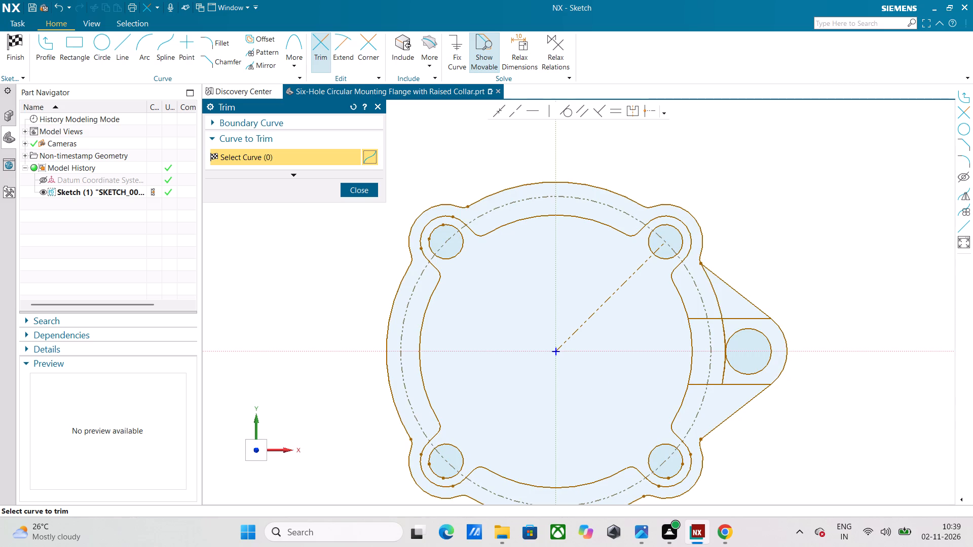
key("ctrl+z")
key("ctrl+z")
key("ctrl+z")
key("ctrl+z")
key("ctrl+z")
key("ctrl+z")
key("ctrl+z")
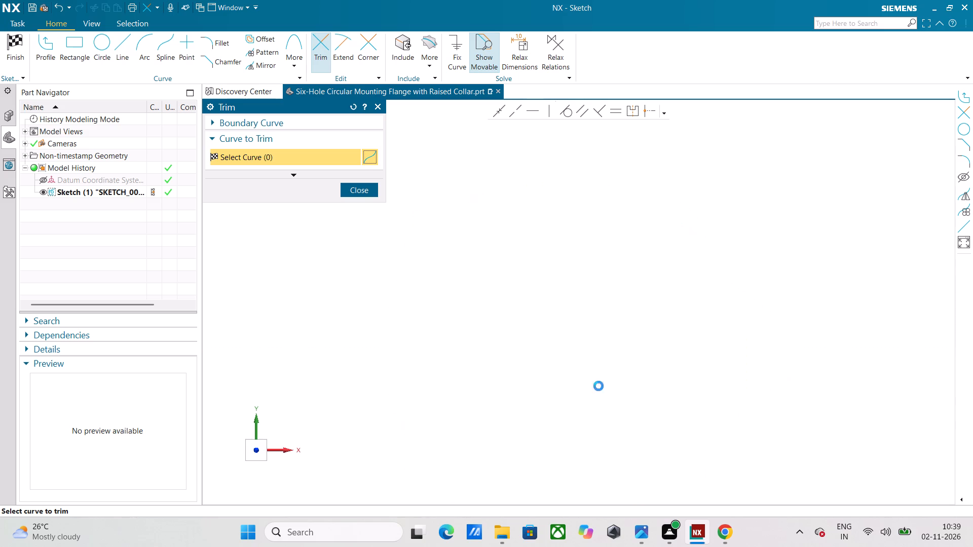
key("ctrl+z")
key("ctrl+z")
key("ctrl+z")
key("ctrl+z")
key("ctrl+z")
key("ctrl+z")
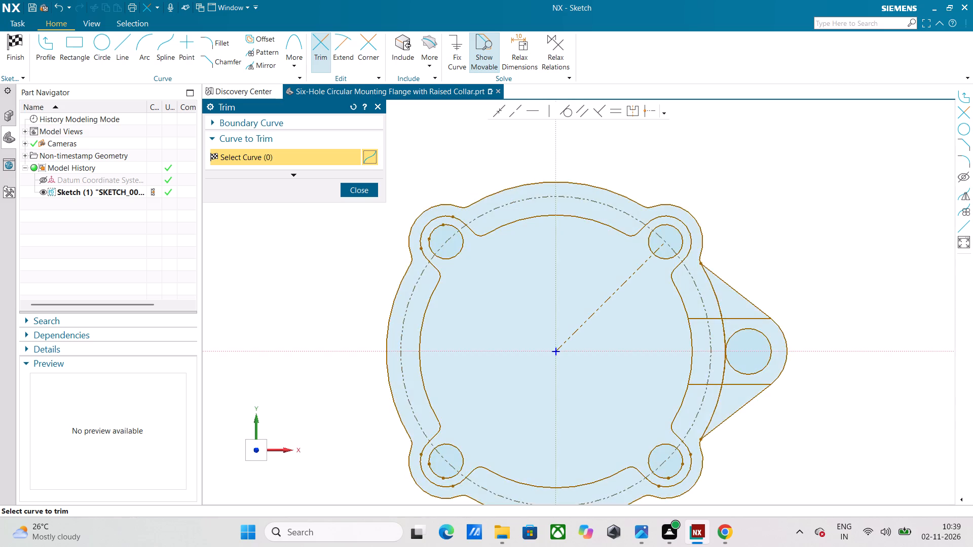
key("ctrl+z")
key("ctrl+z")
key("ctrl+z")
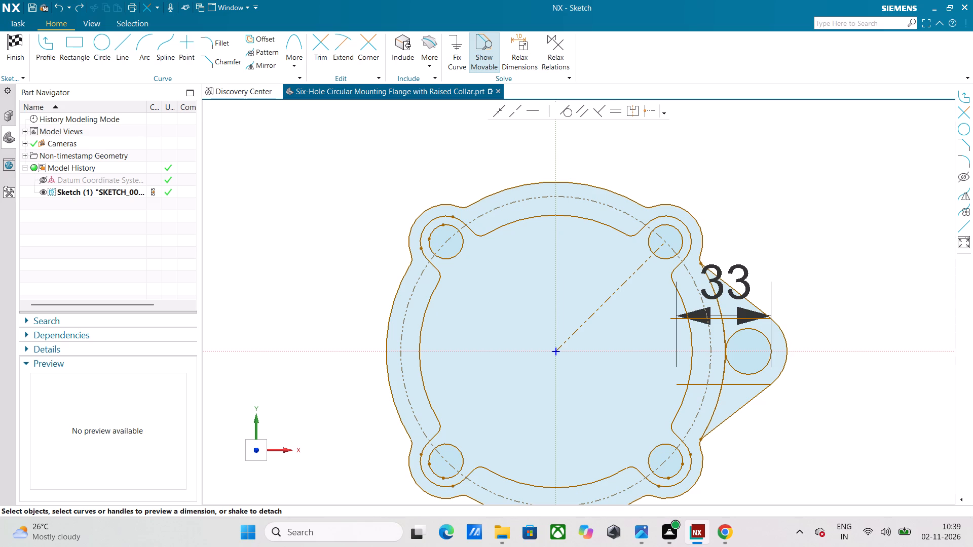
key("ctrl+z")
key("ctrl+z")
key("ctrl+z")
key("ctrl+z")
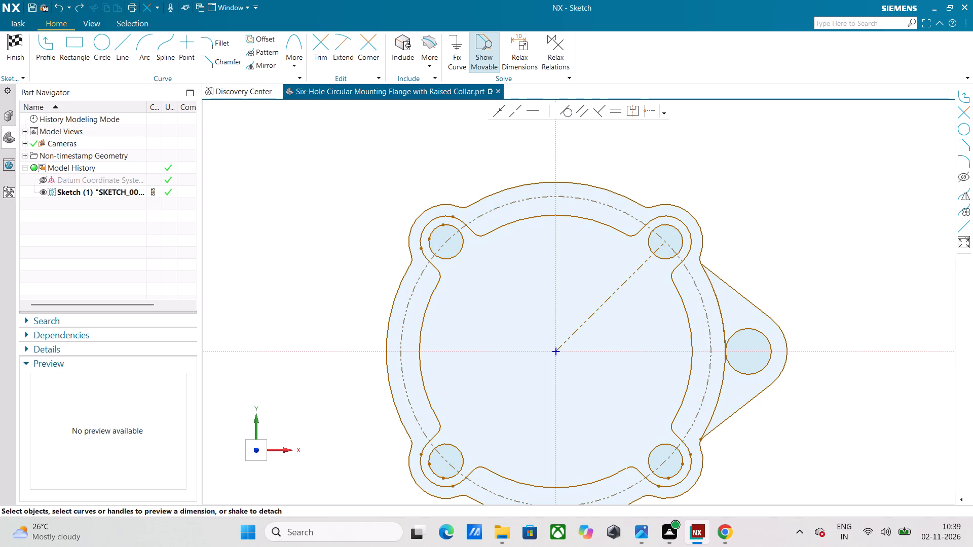
Undo the earlier trims of the 29 mm circle to restore its upper and lower arcs inside the ear.
key("ctrl+z")
key("ctrl+z")
key("ctrl+z")
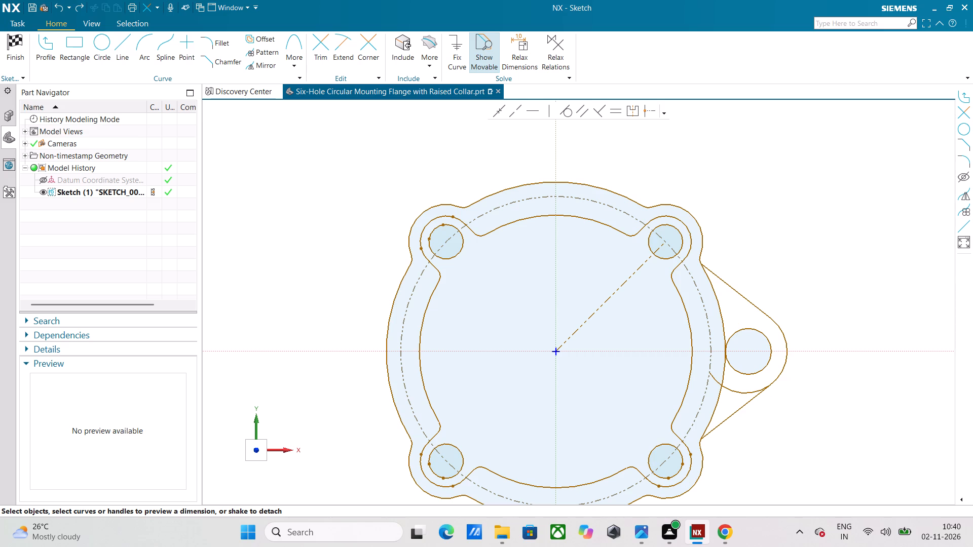
key("ctrl+z")
Draw a 29 mm horizontal line at 180° from X 66, Y 14.5 at the top of the ear's arc, running inward across the flange.
left_click(125, 50)
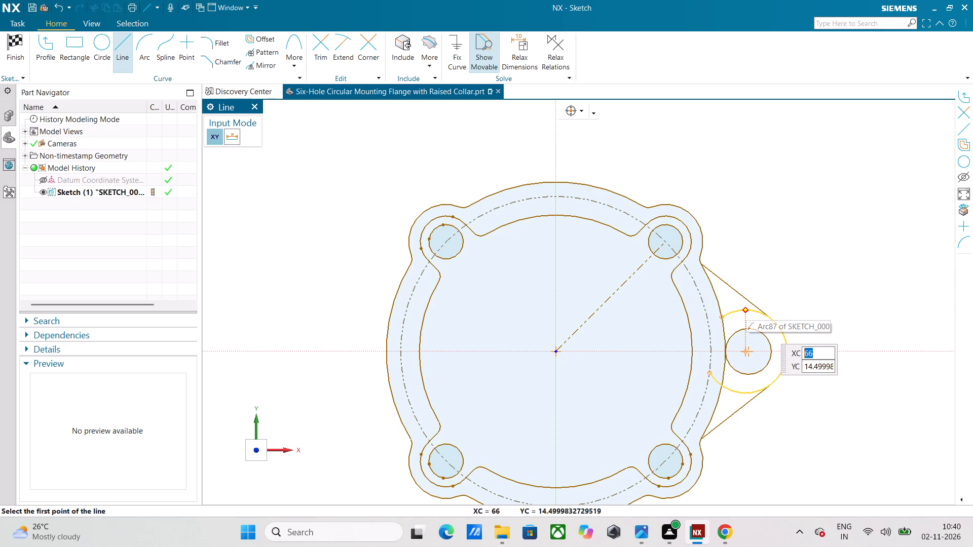
key("Return")
type("14.")
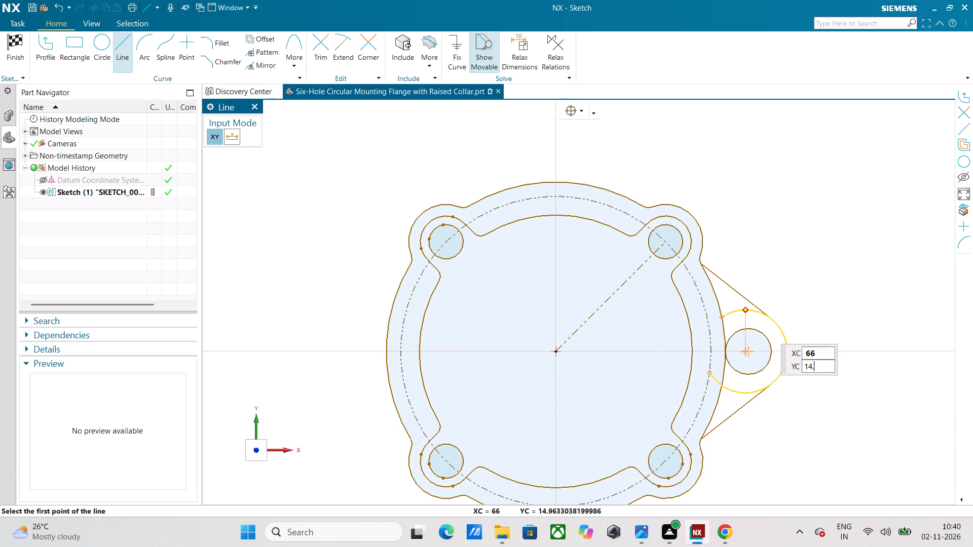
key("5")
key("Return")
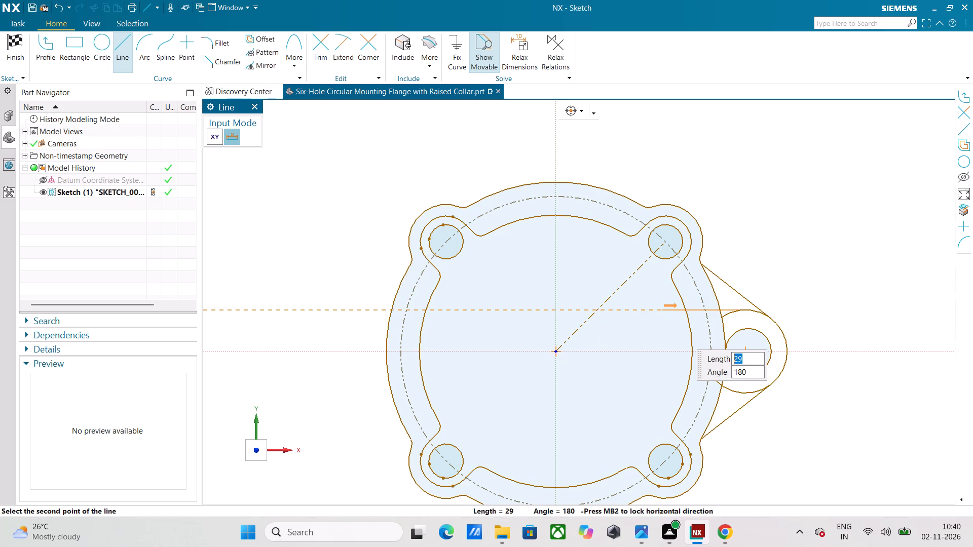
key("Return")
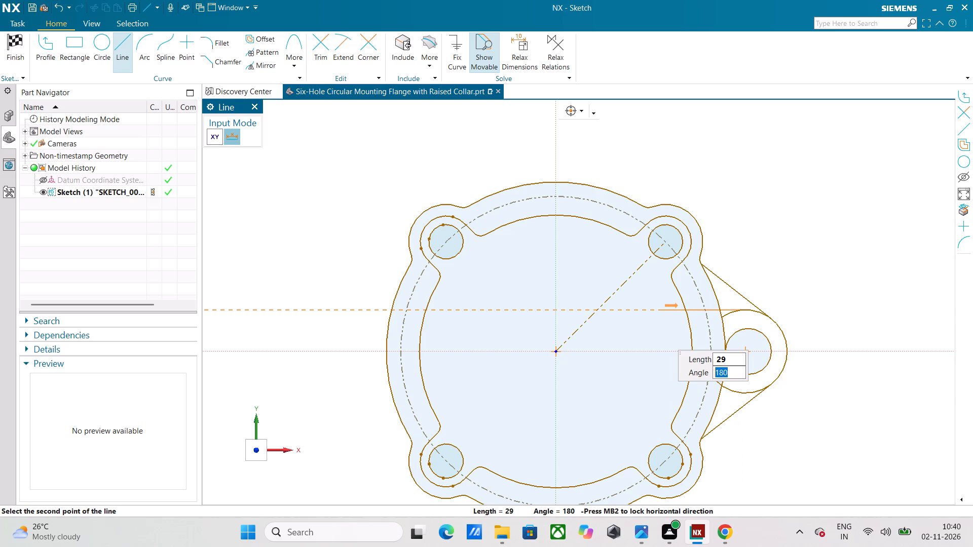
key("Return")
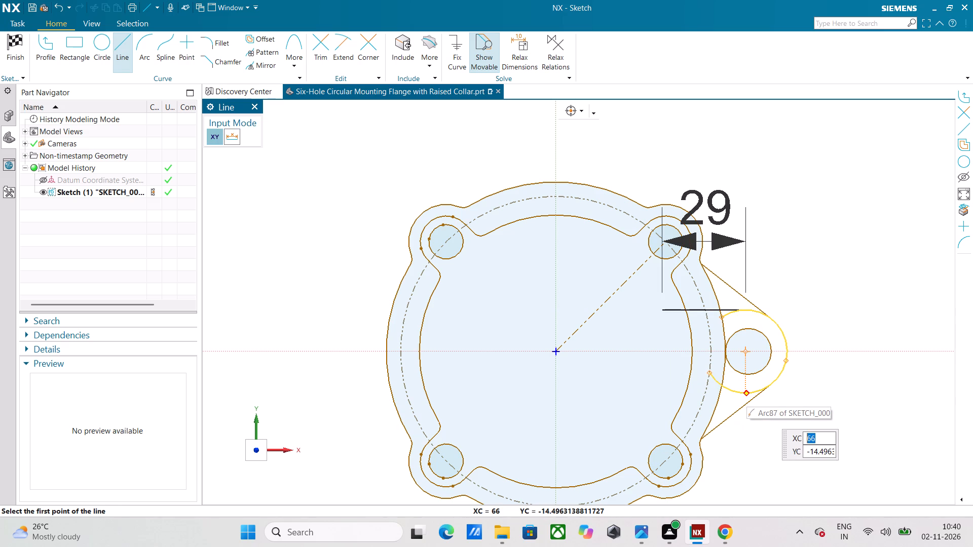
Draw a second horizontal line, about 25.4 mm long at 180°, from X 66, Y -14.5 at the bottom of the ear's arc.
key("Return")
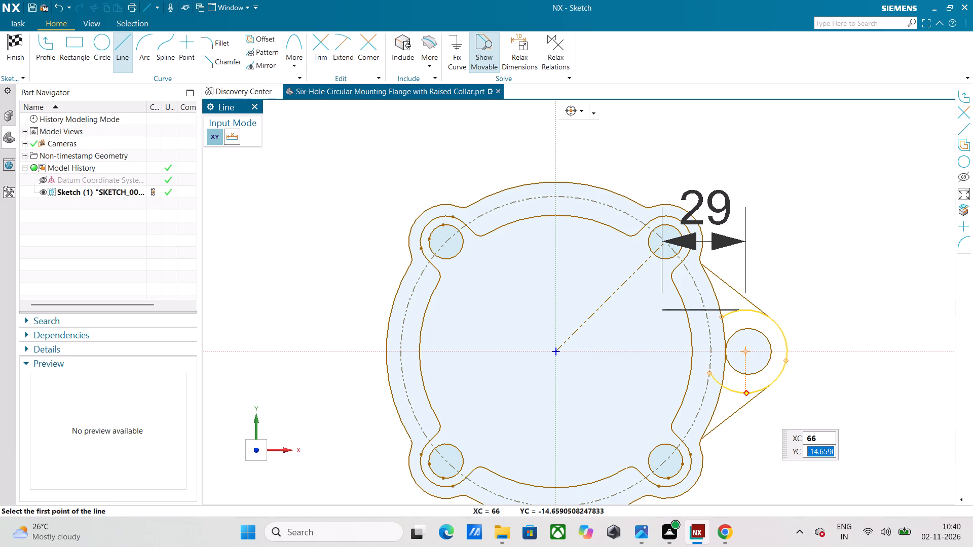
type("-14.5")
key("Return")
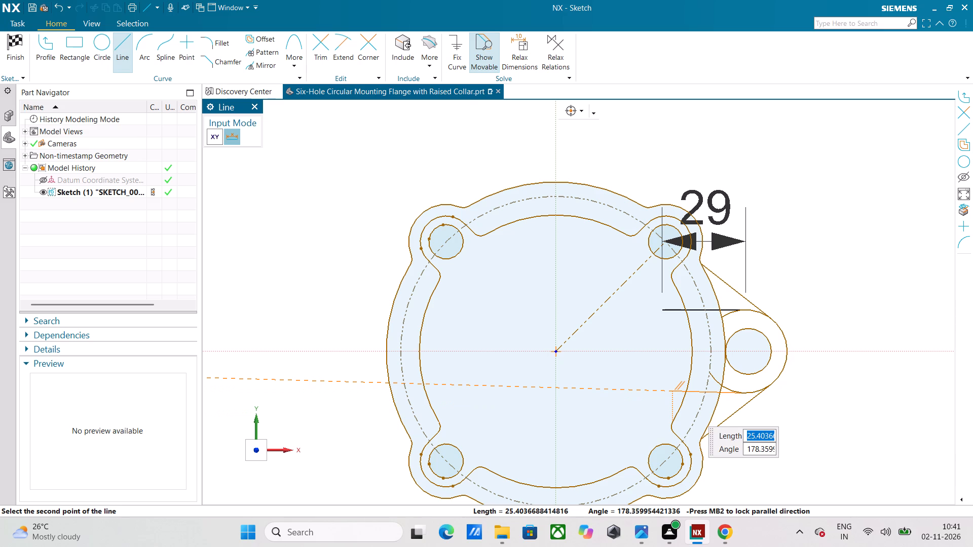
key("Return")
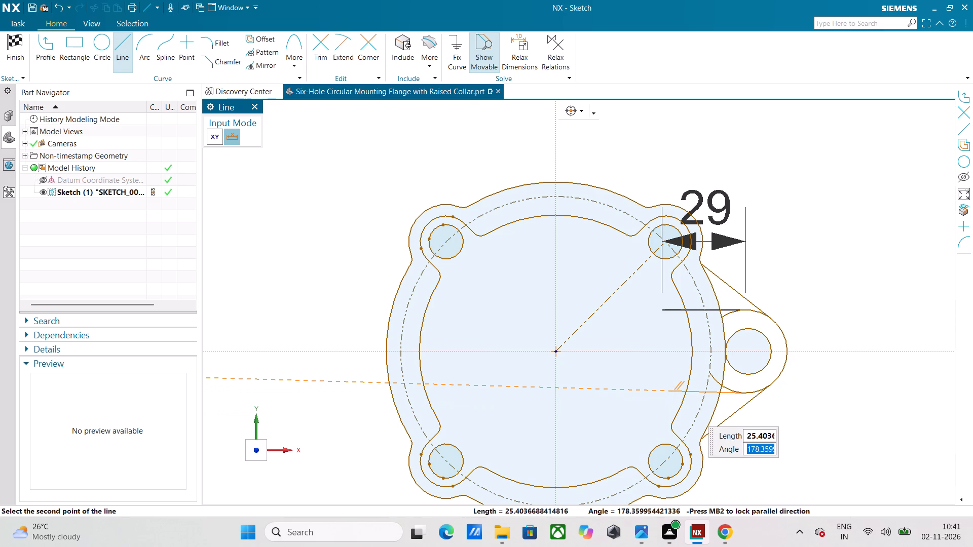
type("180")
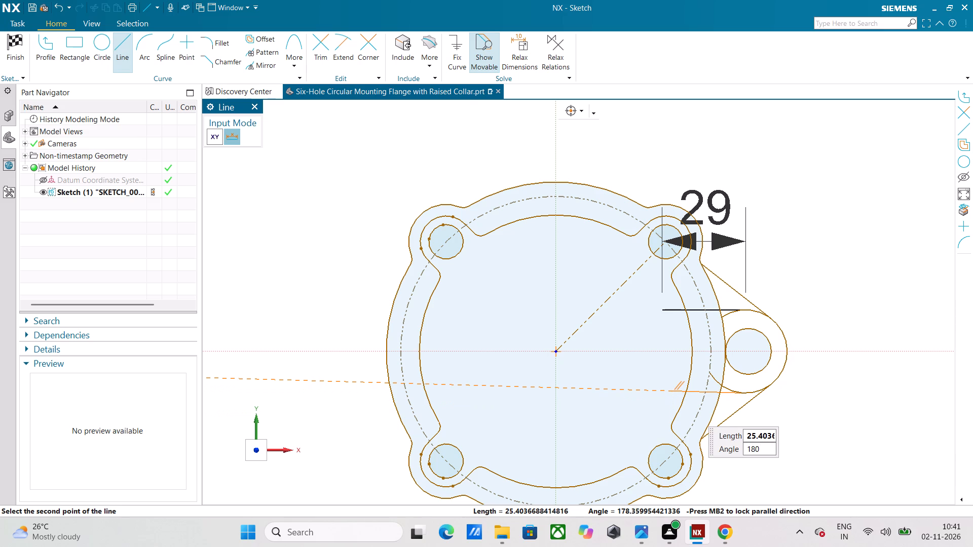
key("Return")
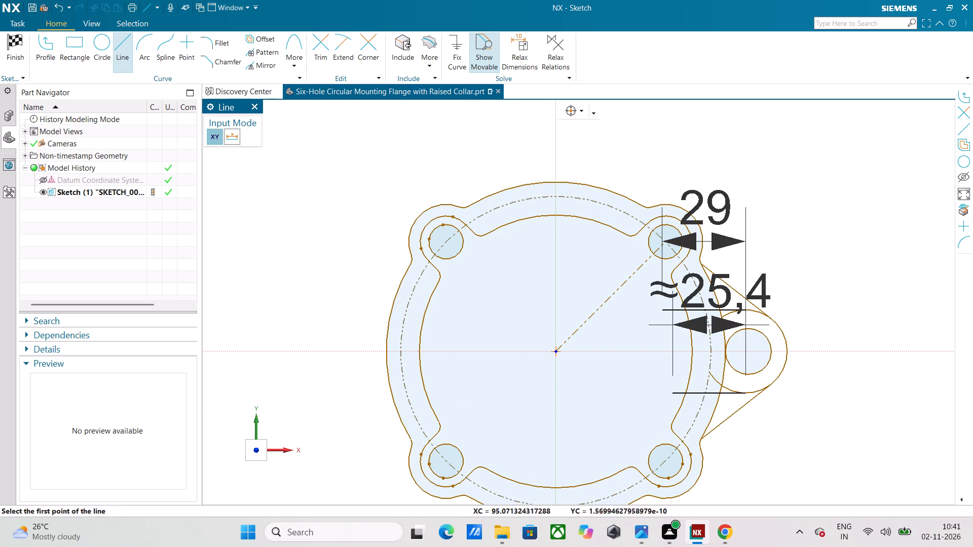
key("Escape")
Delete the length dimensions of both new horizontal ear lines.
left_click(725, 239)
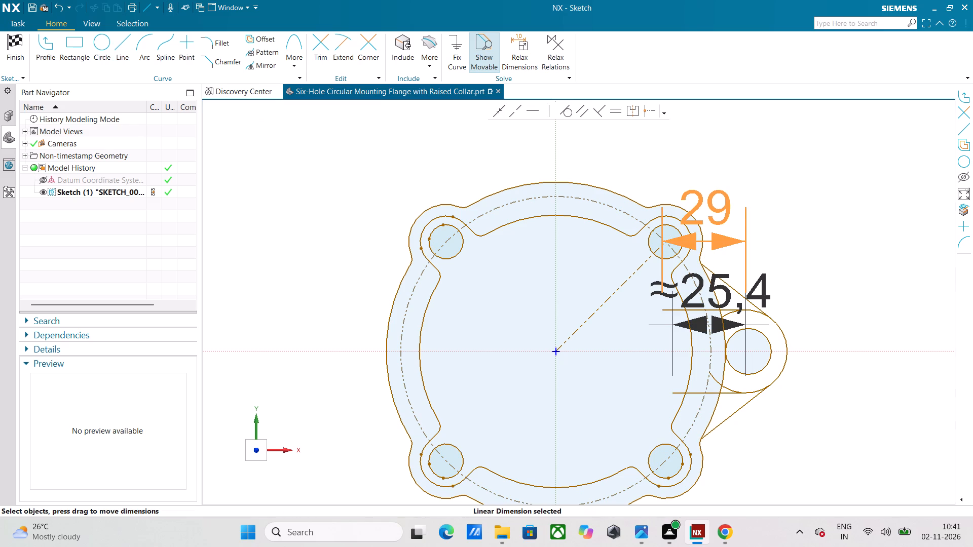
left_click(796, 227)
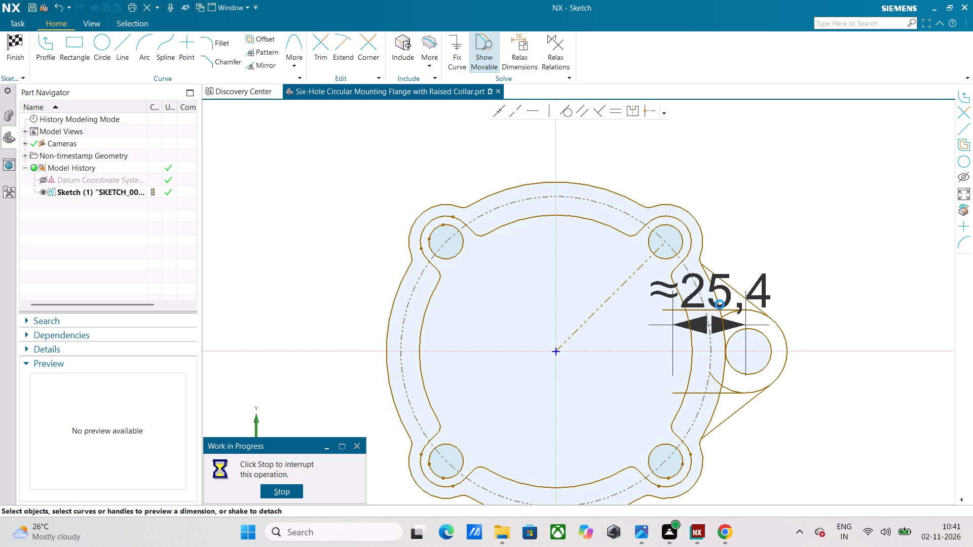
left_click(728, 295)
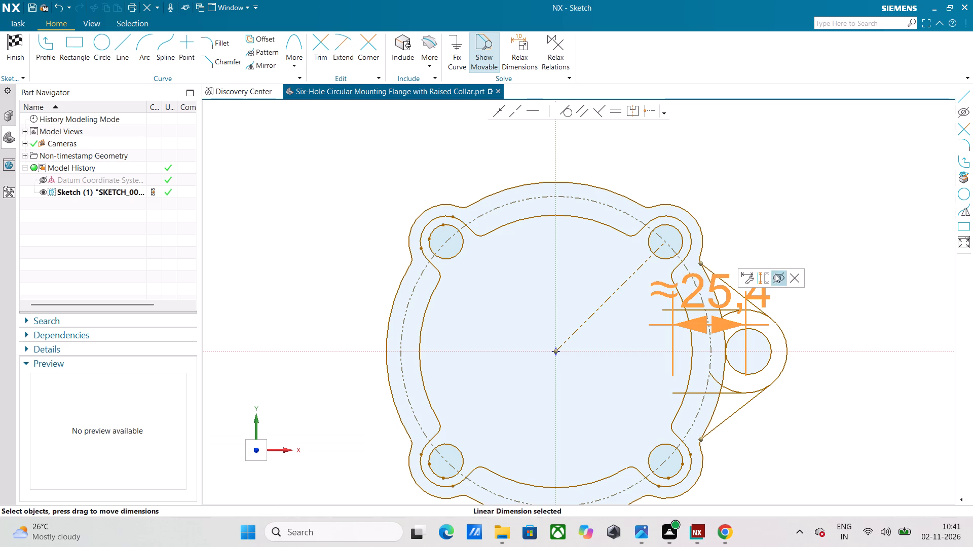
left_click(799, 277)
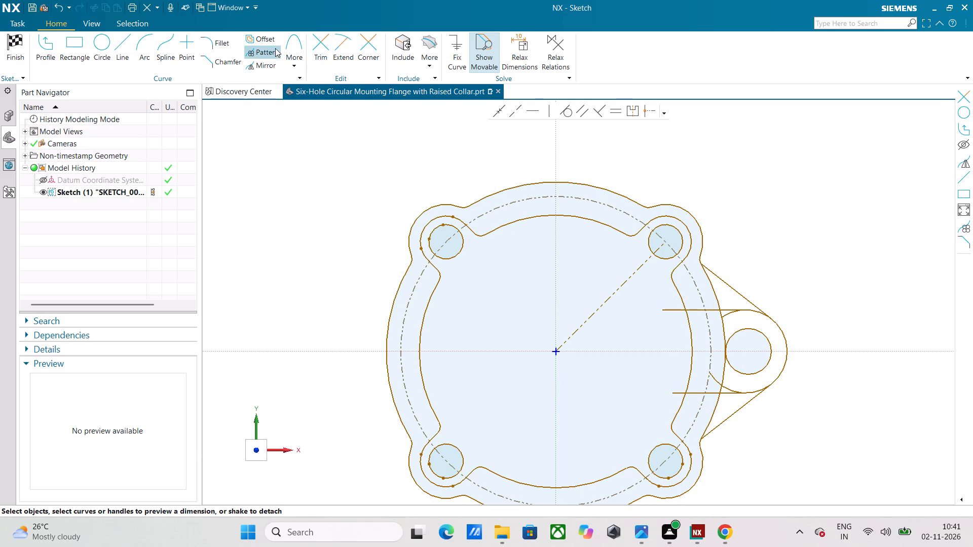
Trim the ear circle's upper and lower arc portions lying inward of the two horizontal lines' outer ends.
left_click(321, 36)
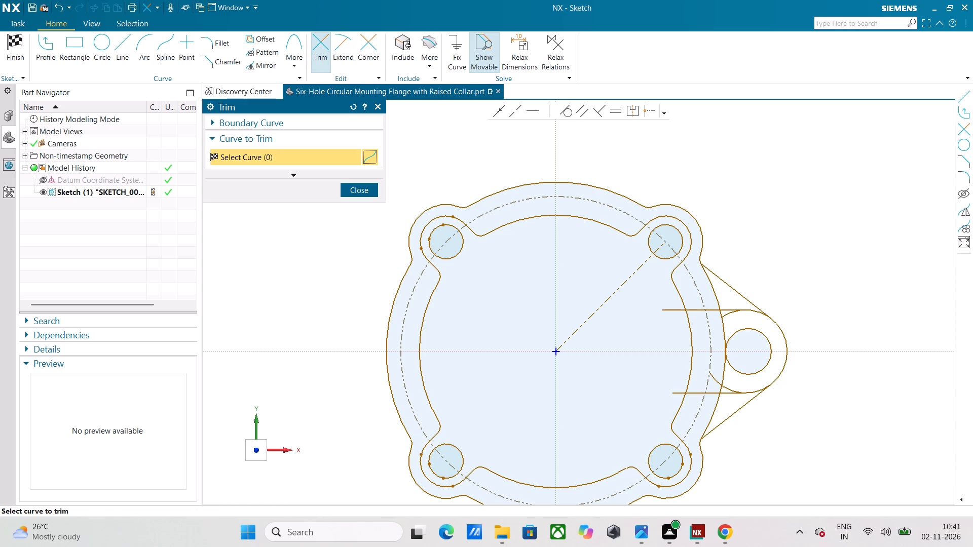
left_click(730, 316)
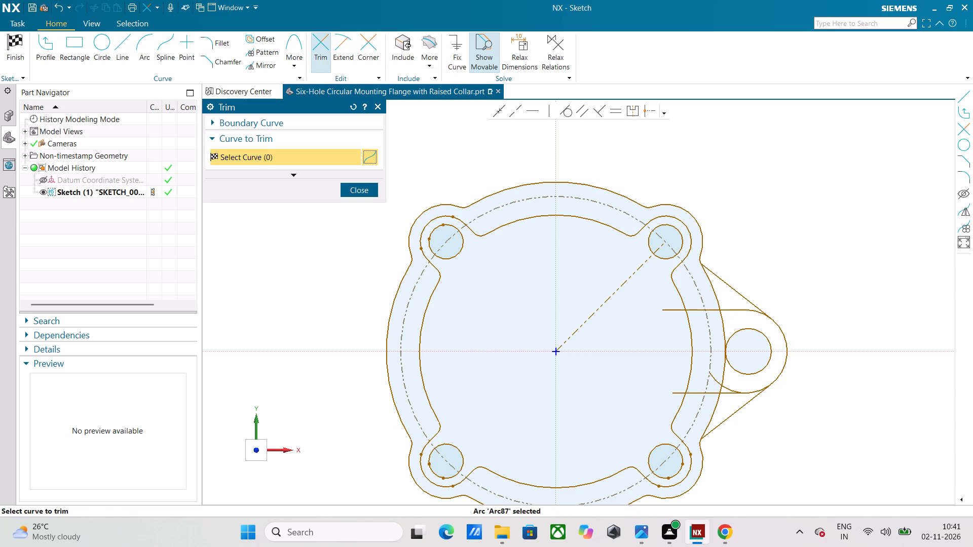
left_click(729, 388)
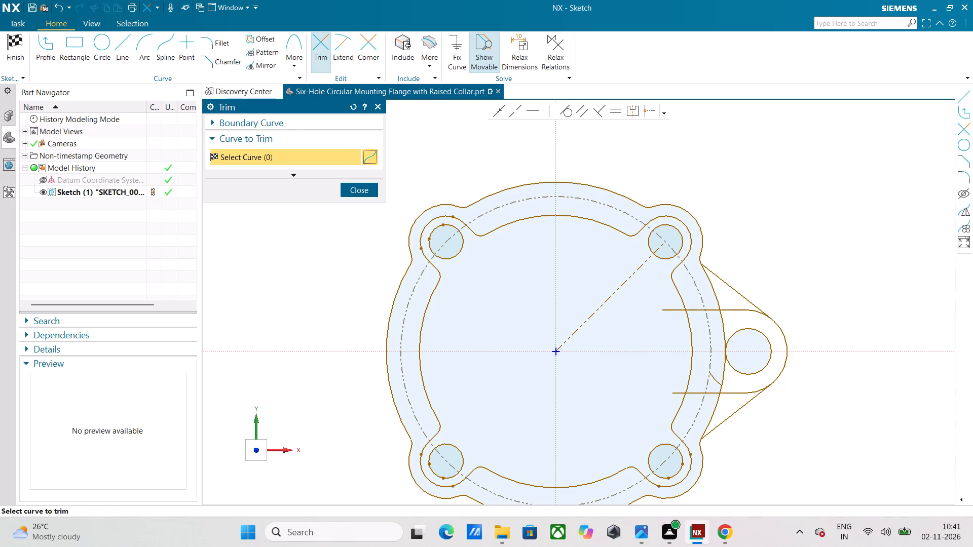
left_click(717, 379)
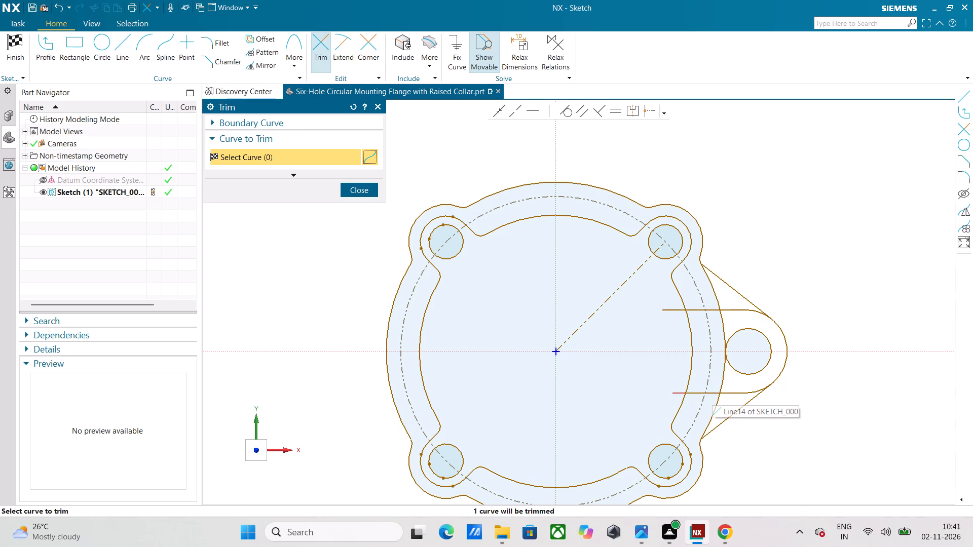
Trim the inner ends of both horizontal lines back to the flange's inner contour.
left_click(675, 393)
left_click(667, 310)
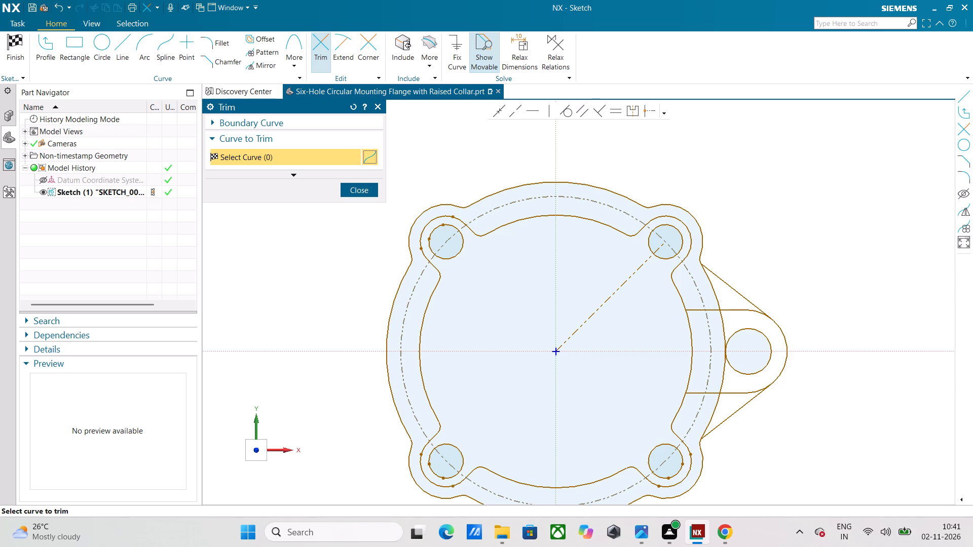
Trim away the flange's large outer arc across the ear, above, between and below the two horizontal lines.
left_click_drag(724, 302, 714, 298)
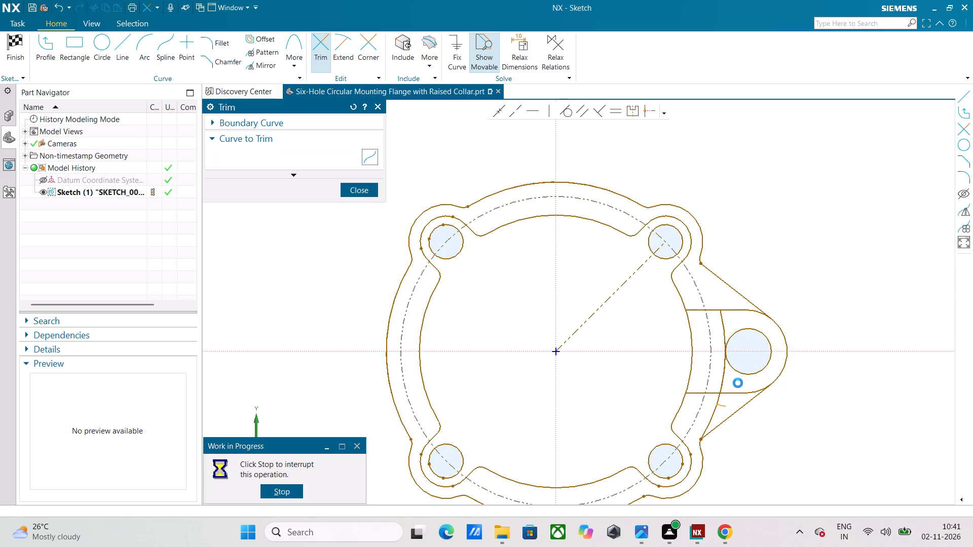
left_click_drag(737, 383, 720, 380)
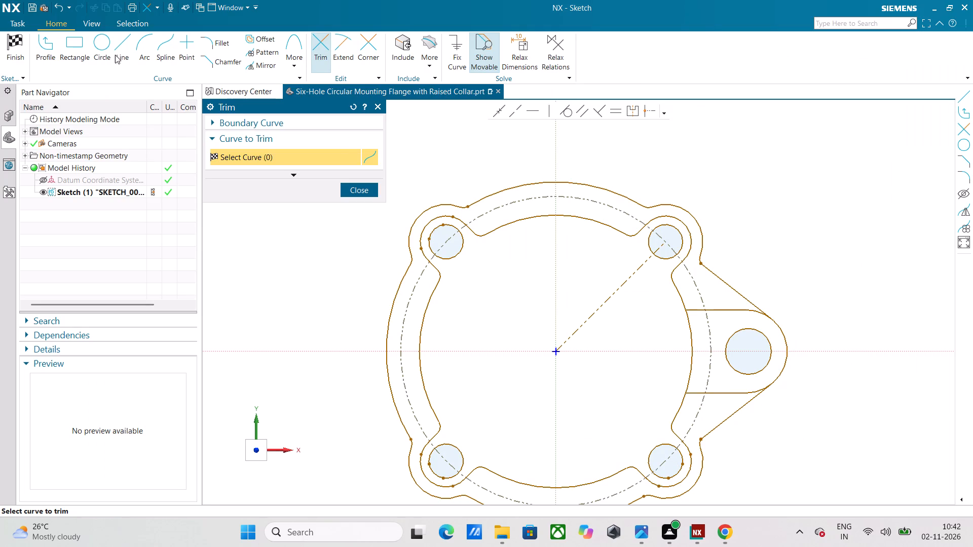
Mirror the ear outline, its hole, both slanted lines and their connected lobe curves about the sketch's vertical axis.
left_click(261, 62)
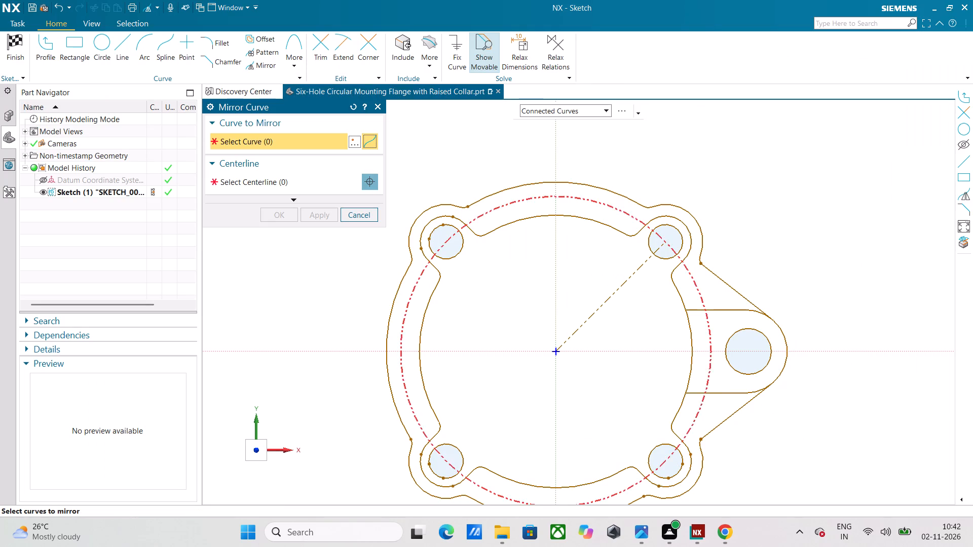
left_click(699, 311)
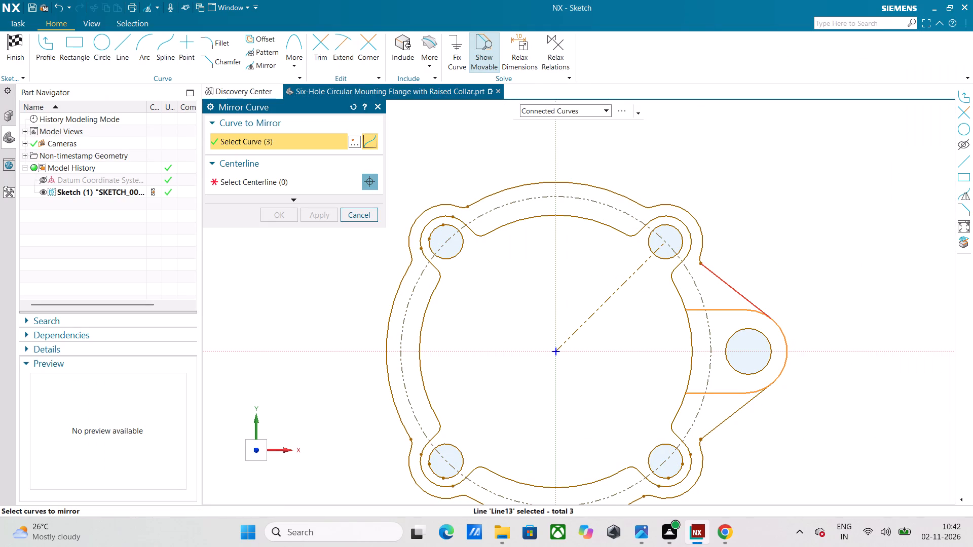
left_click(762, 309)
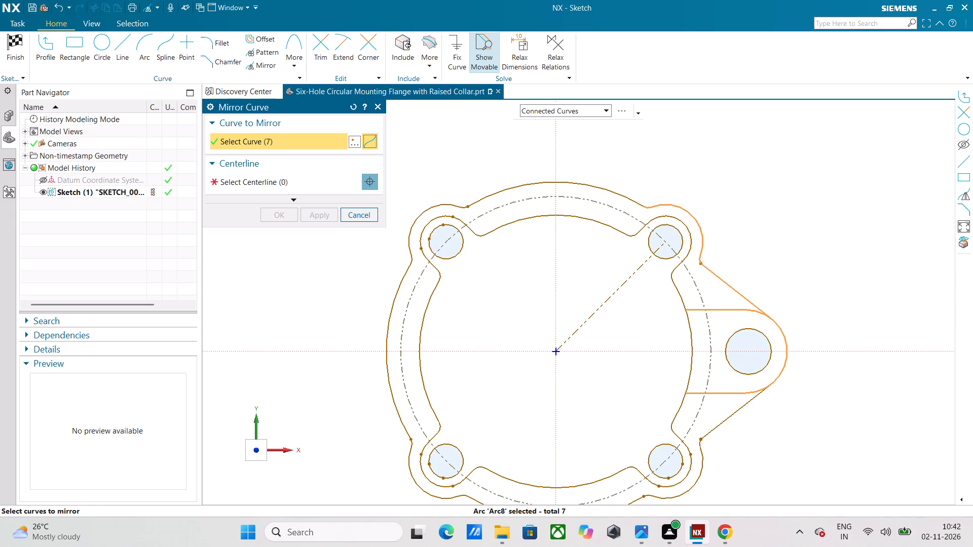
left_click(732, 418)
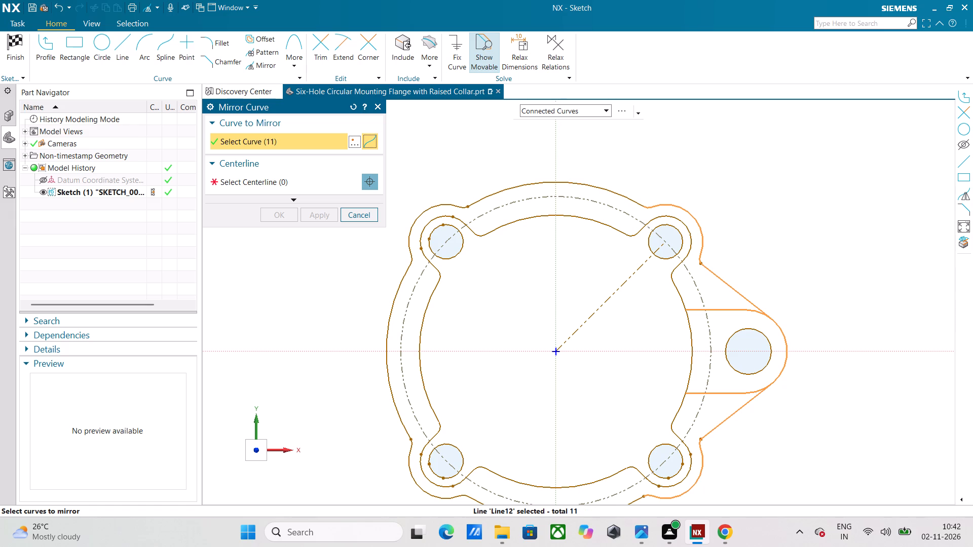
left_click(738, 373)
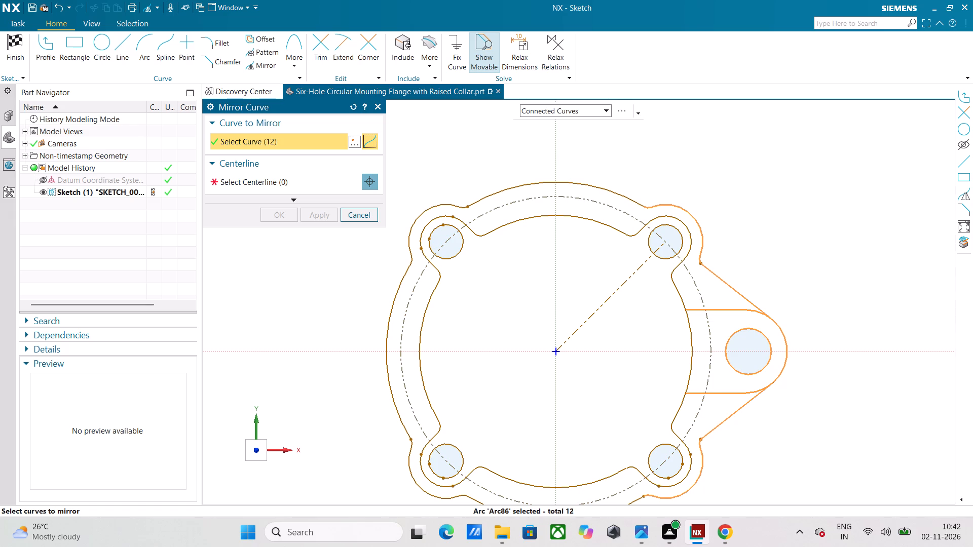
left_click(283, 184)
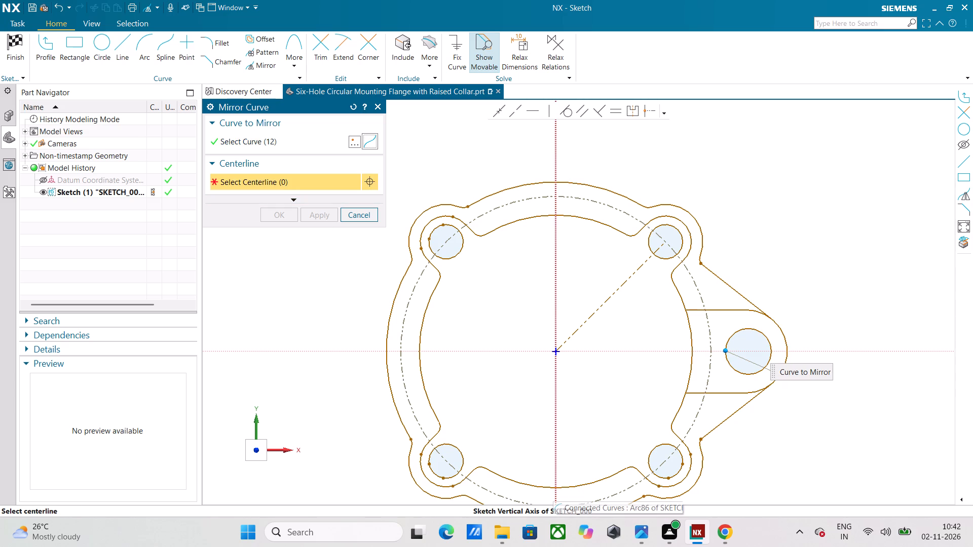
left_click(556, 485)
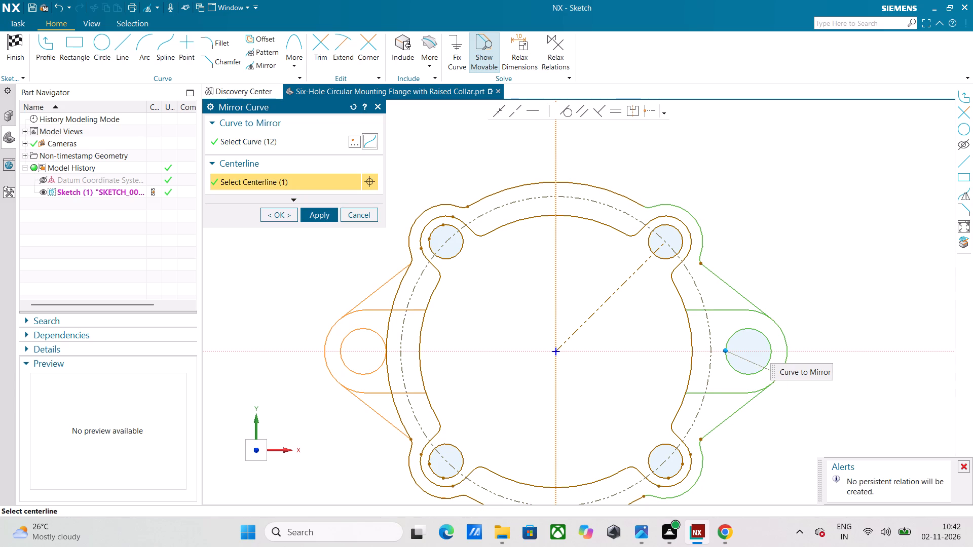
left_click(327, 219)
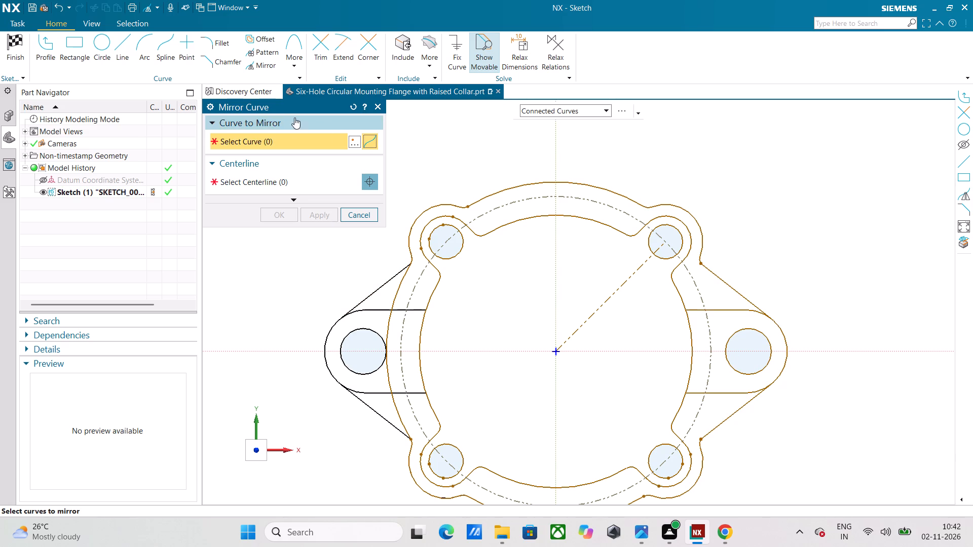
left_click(376, 106)
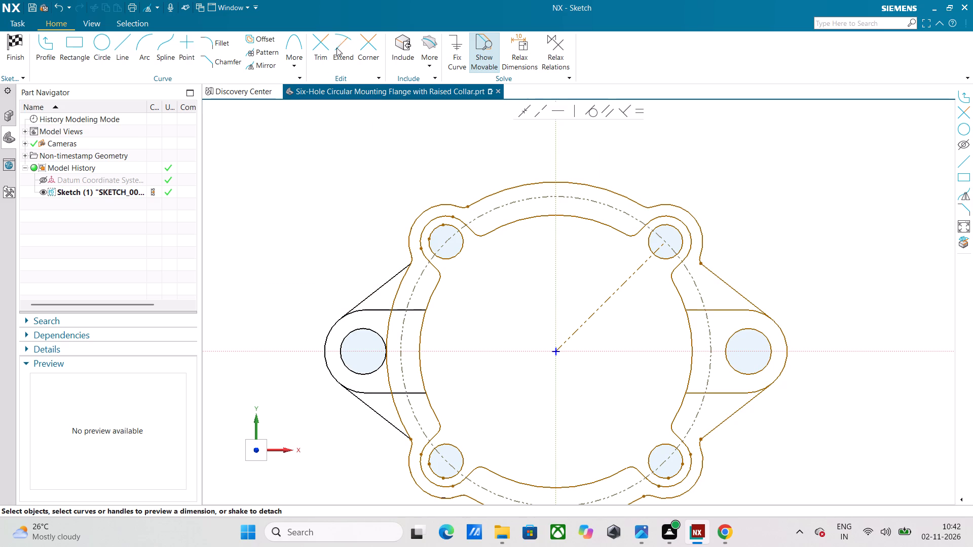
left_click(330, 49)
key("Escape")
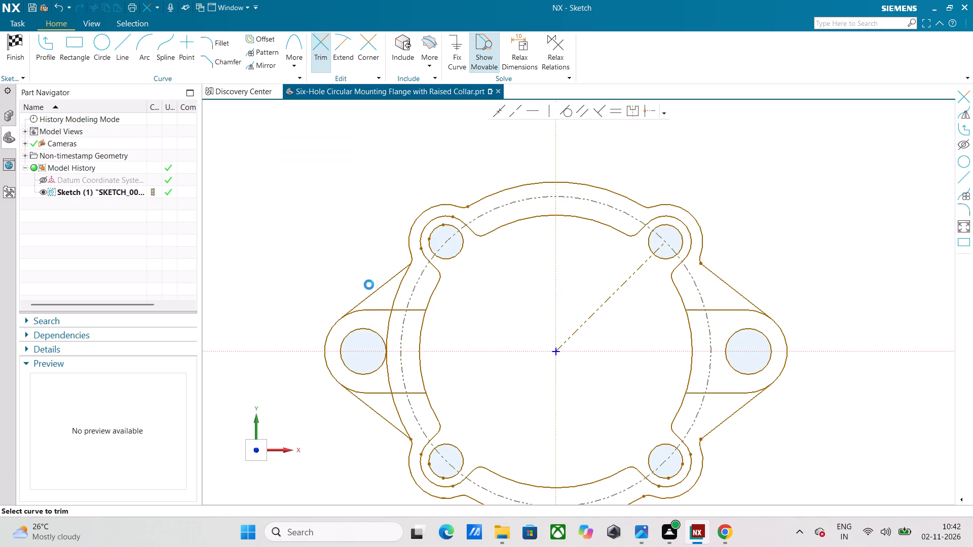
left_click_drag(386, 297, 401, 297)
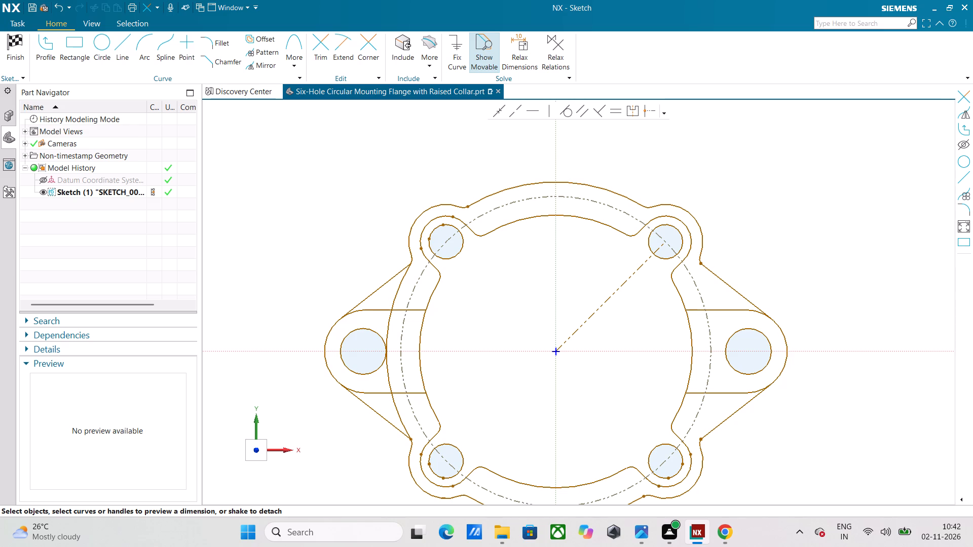
Trim away the flange's large outer arc across the mirrored ear, above, between and below its two horizontal lines.
left_click(324, 35)
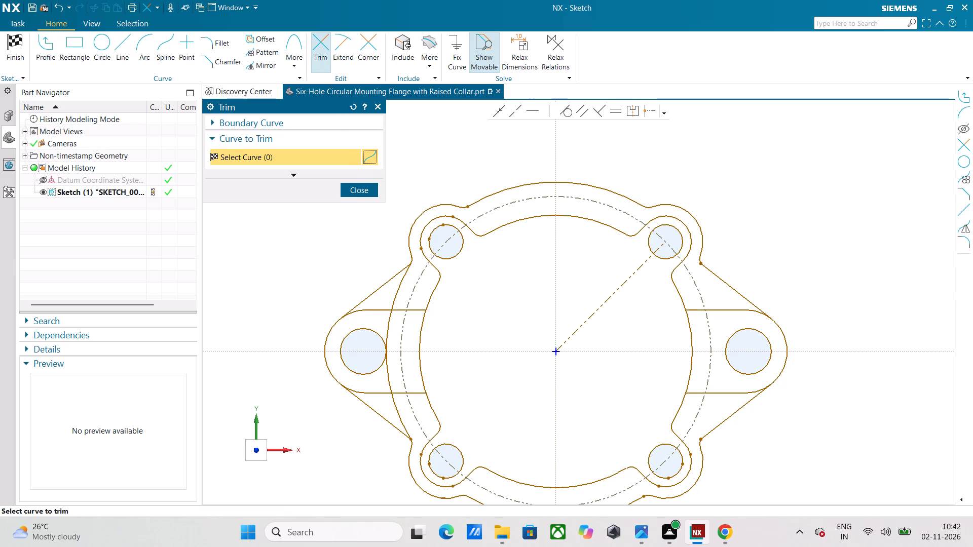
left_click_drag(390, 297, 401, 291)
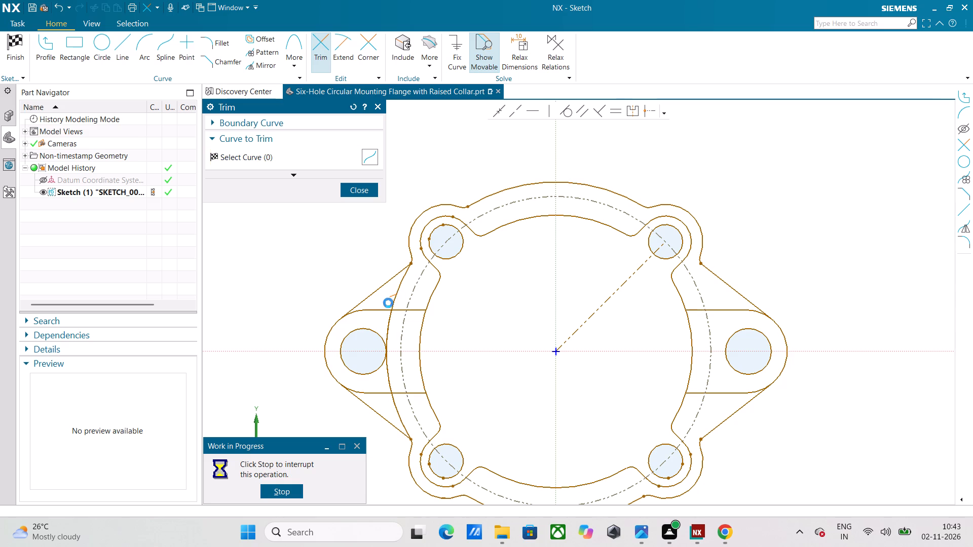
left_click_drag(381, 322, 392, 323)
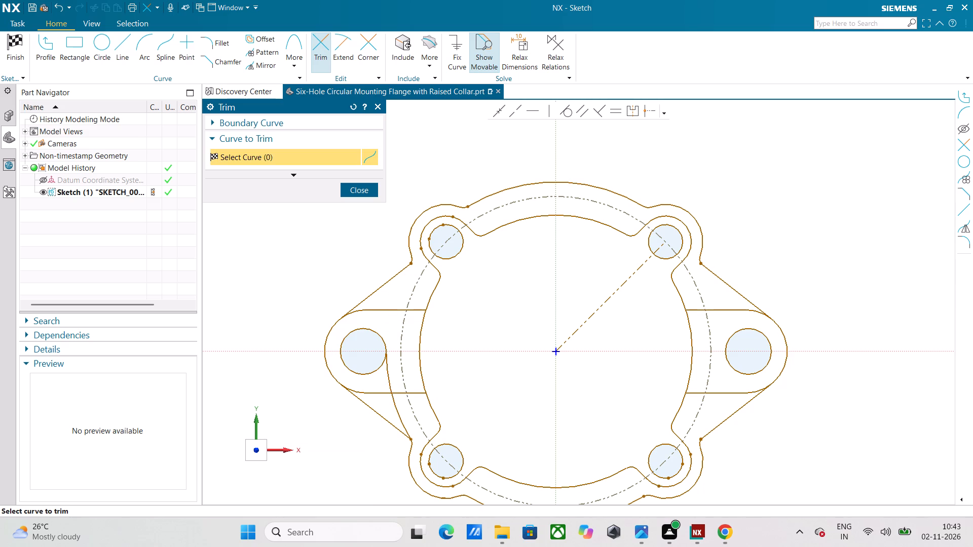
left_click_drag(371, 385, 398, 382)
left_click_drag(385, 408, 404, 412)
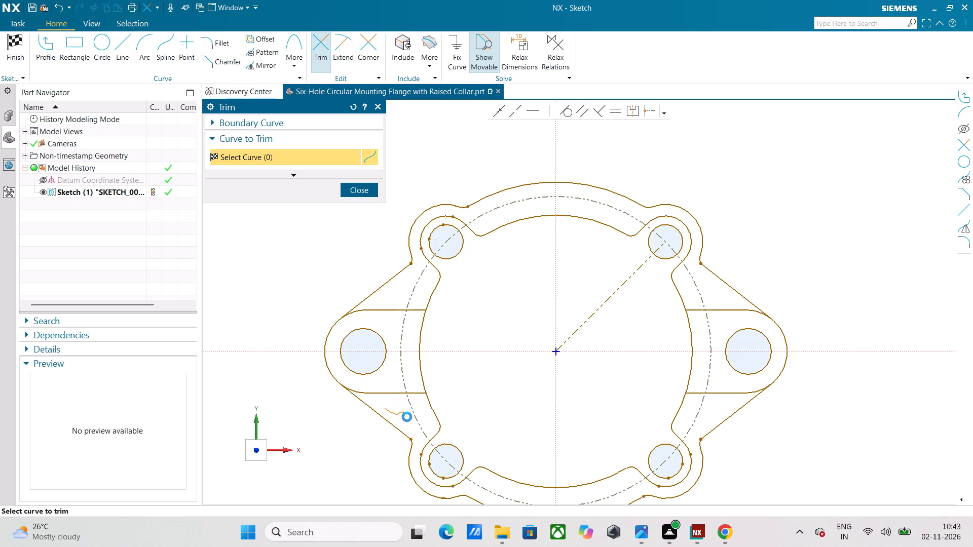
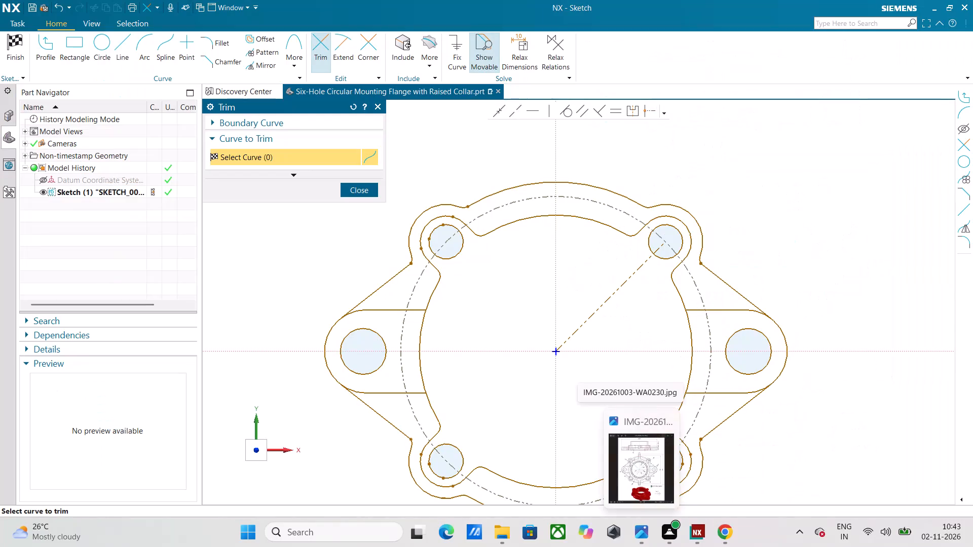
Convert the left ear's upper horizontal line and its hole circle to reference curves.
key("Escape")
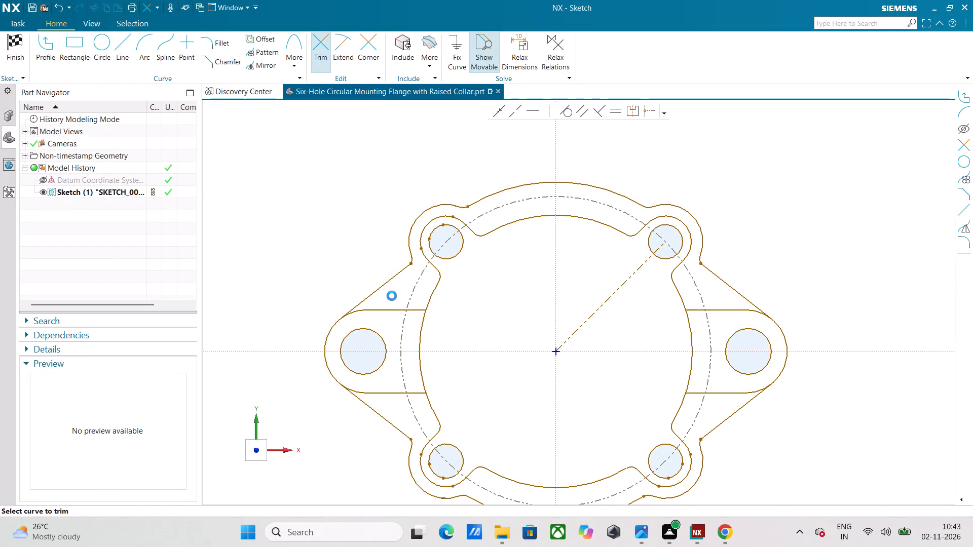
left_click(397, 309)
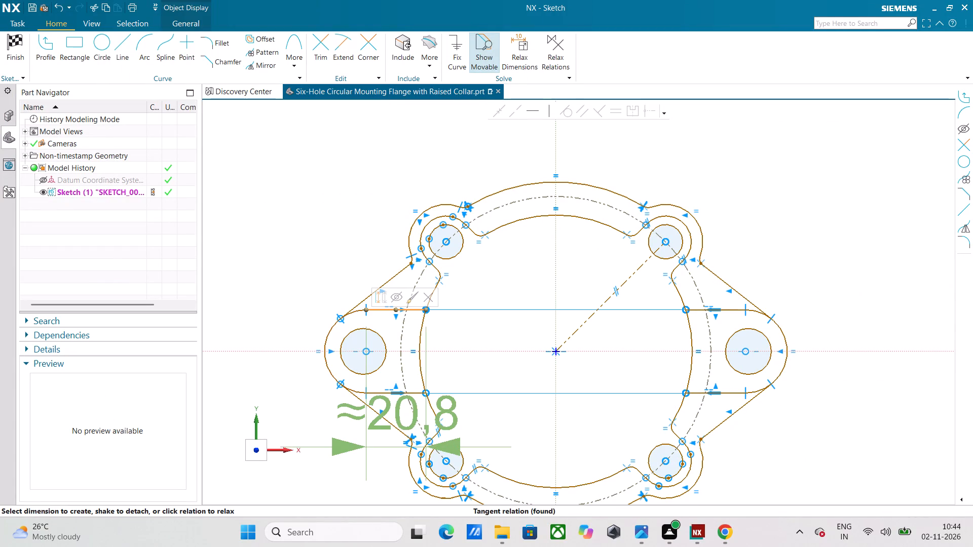
left_click(375, 373)
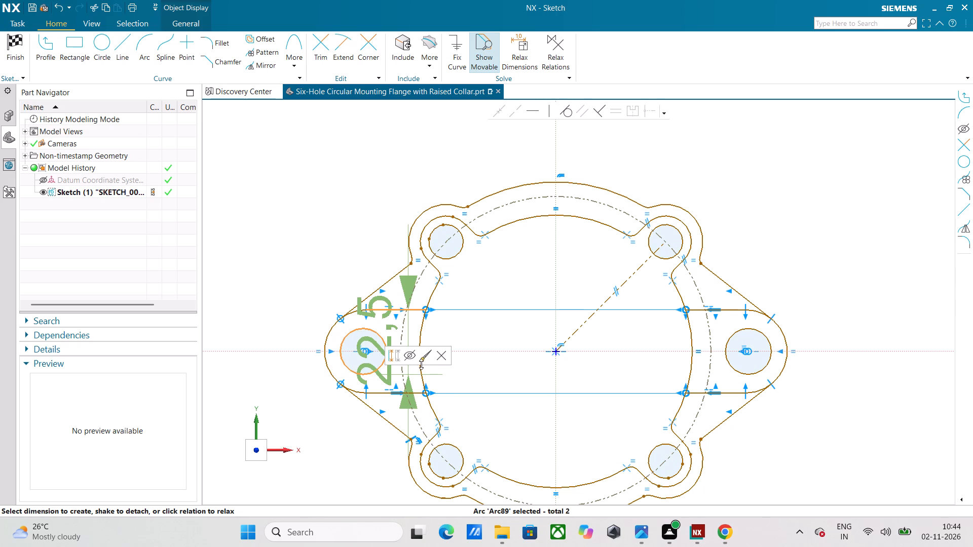
left_click(394, 360)
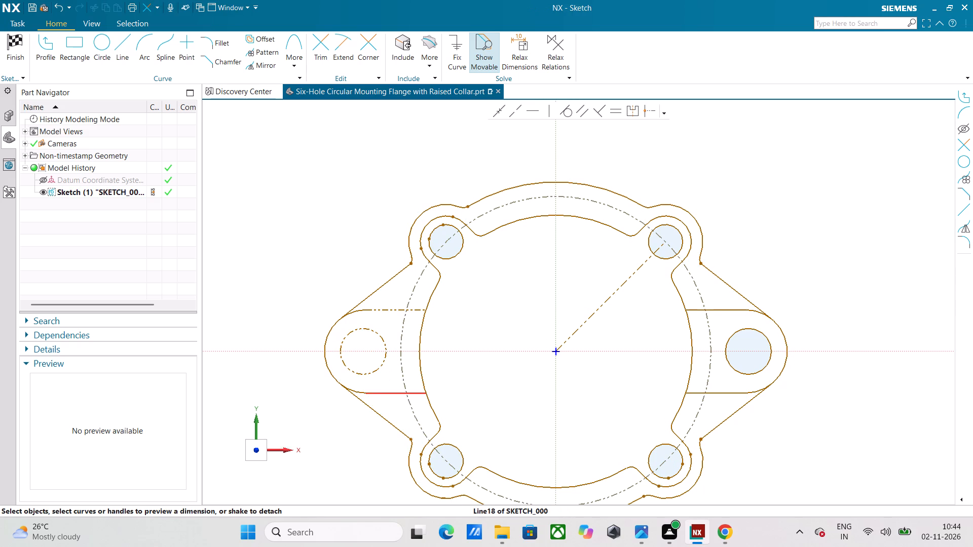
Convert the left ear's lower horizontal line and end arc, plus the right ear's upper horizontal line, end arc and hole circle, to reference curves.
left_click(380, 396)
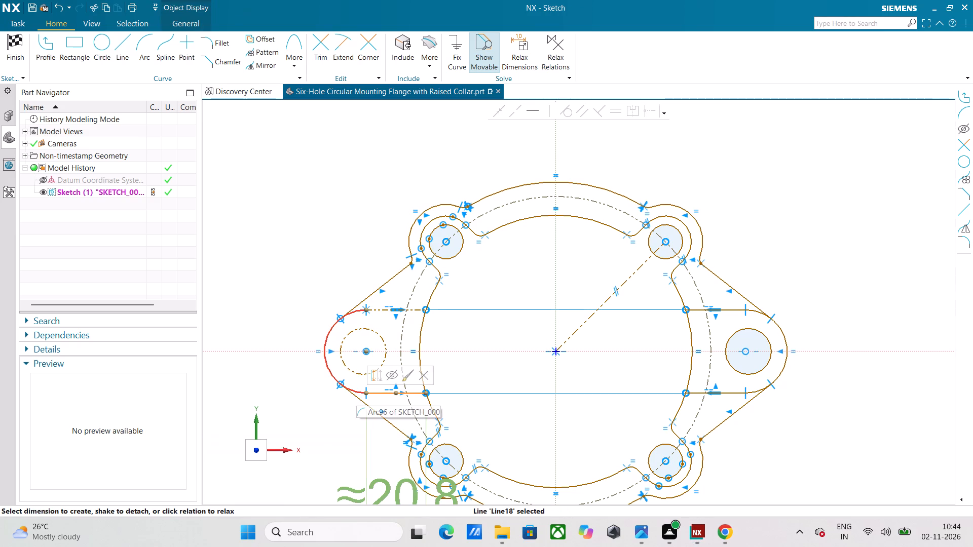
left_click(356, 393)
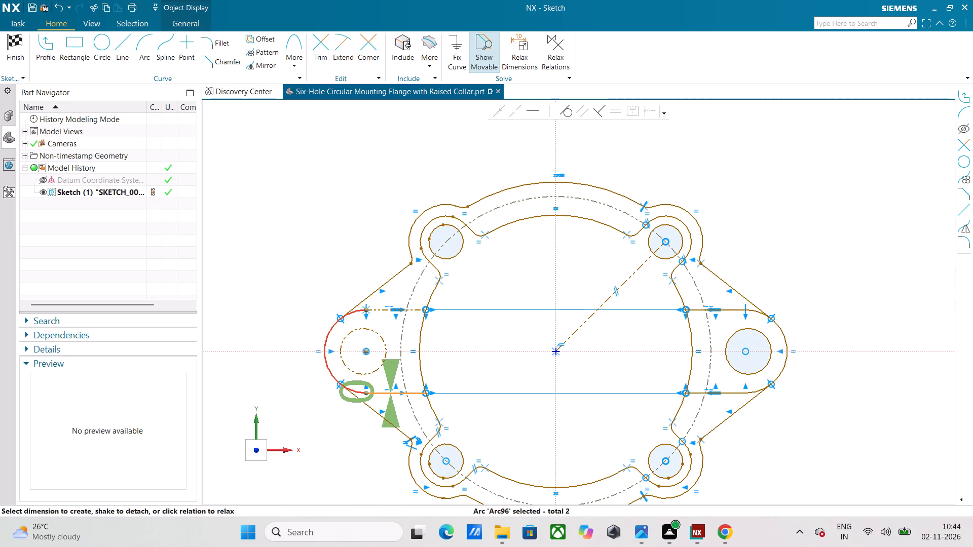
left_click(356, 315)
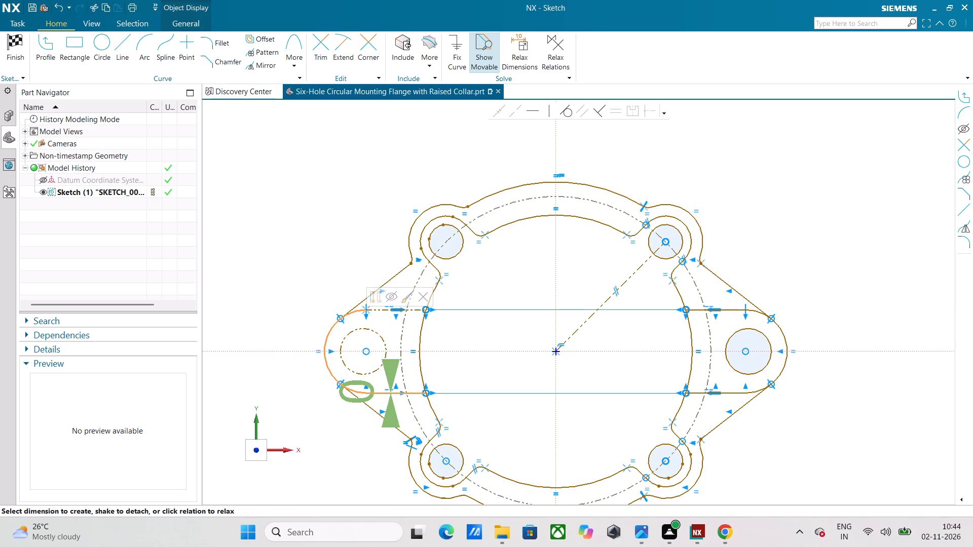
left_click(725, 311)
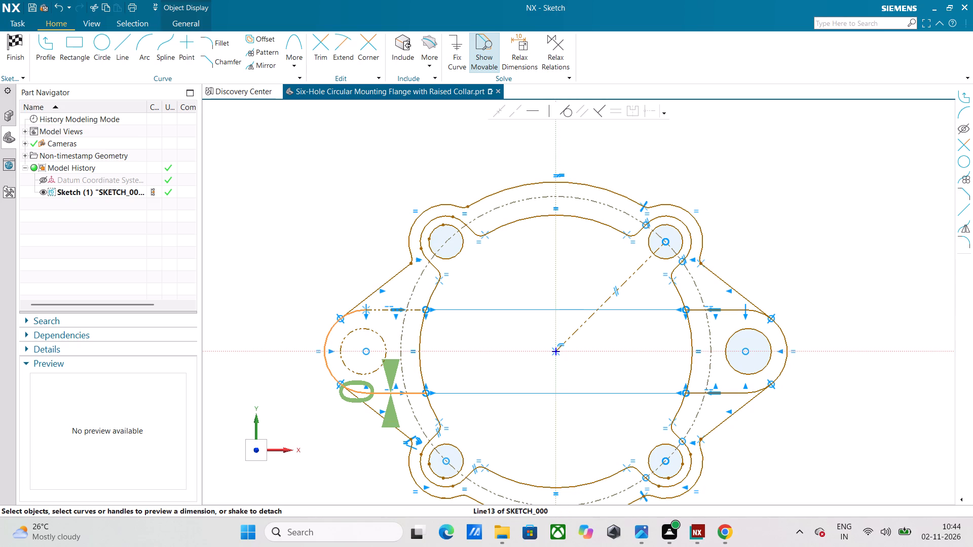
left_click(721, 395)
left_click(752, 393)
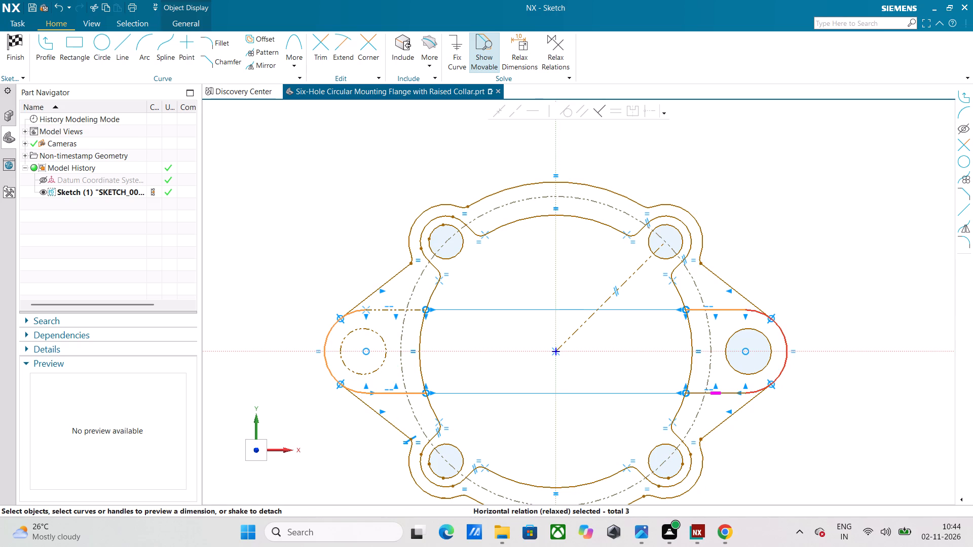
left_click(765, 367)
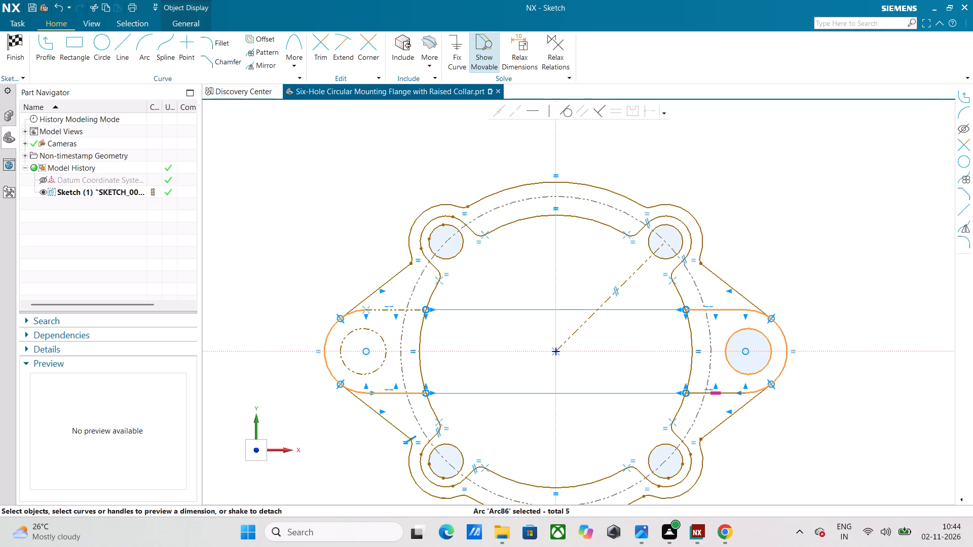
left_click(751, 331)
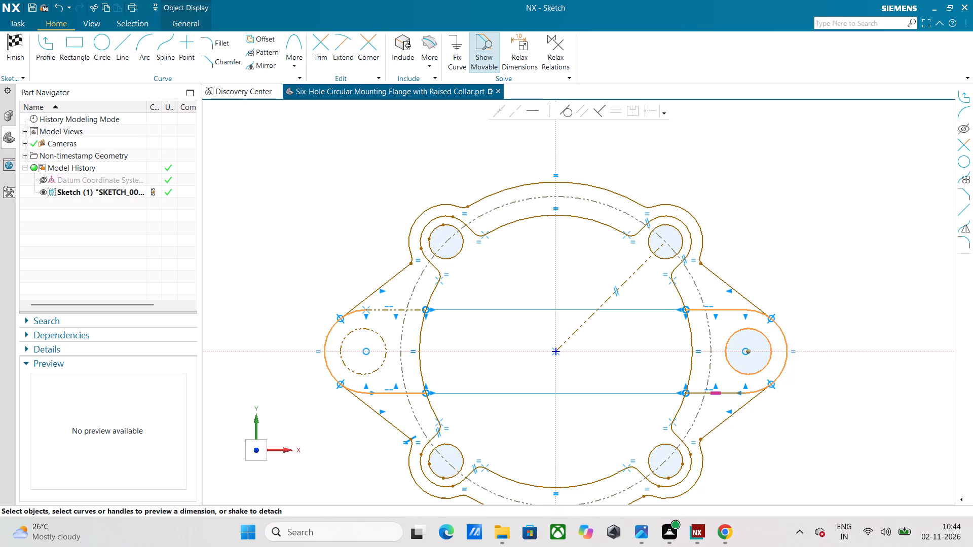
left_click(774, 321)
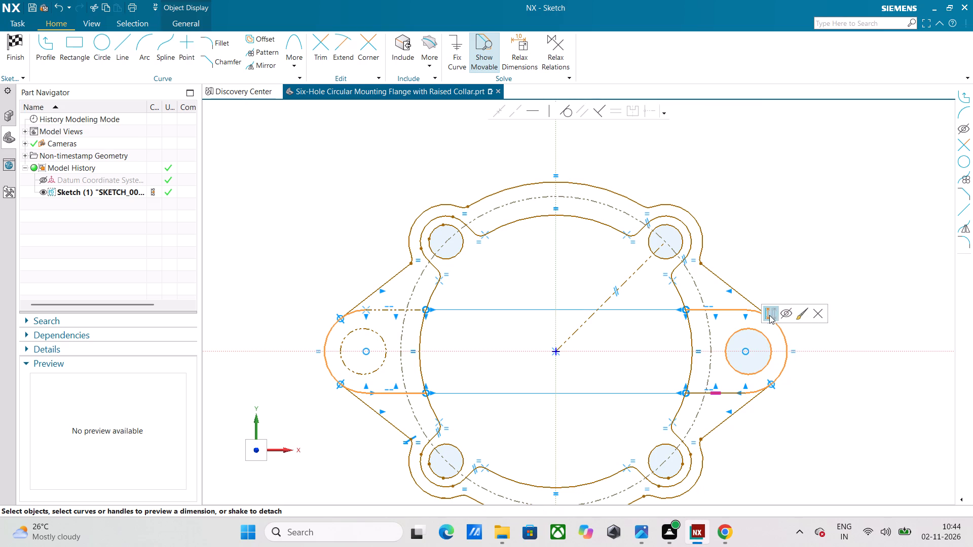
left_click(769, 315)
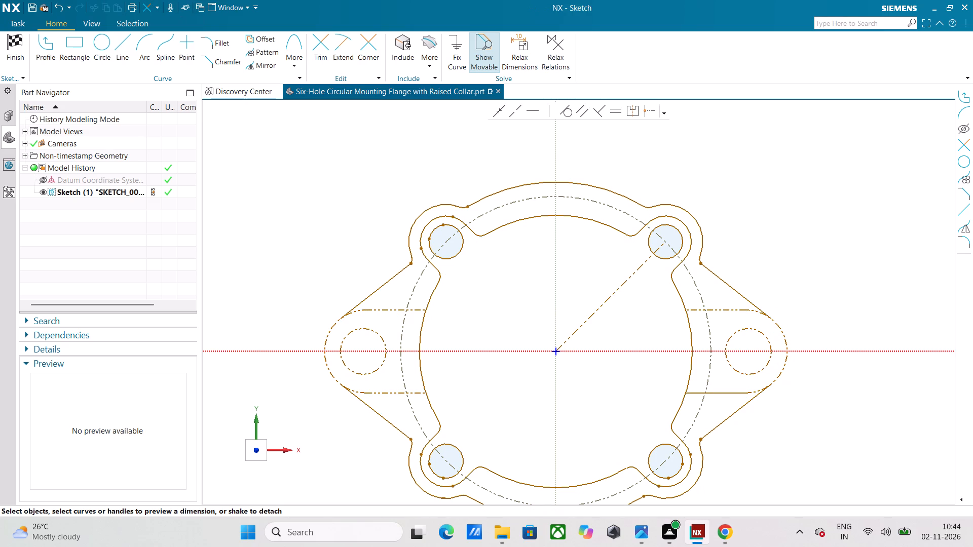
Convert the right ear's lower horizontal line to a reference curve.
left_click(727, 392)
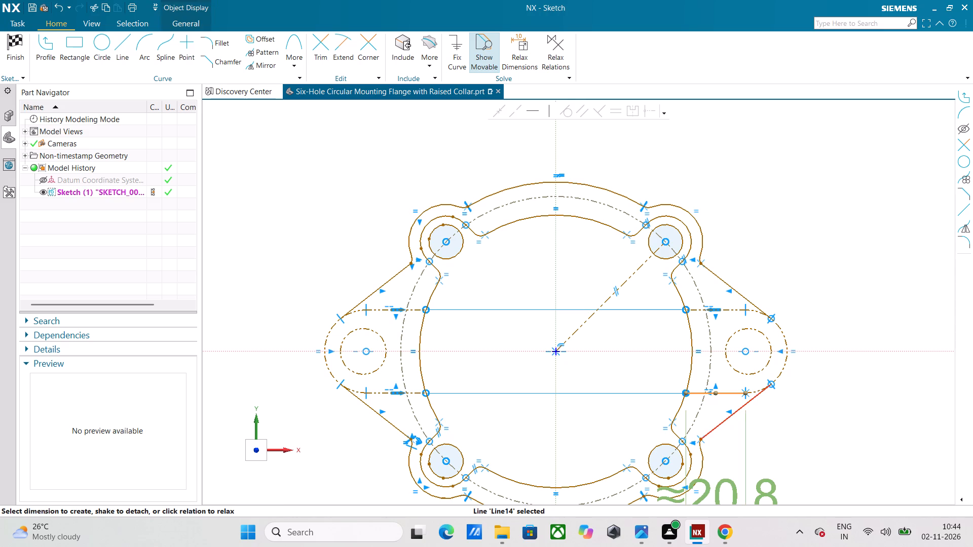
left_click(728, 393)
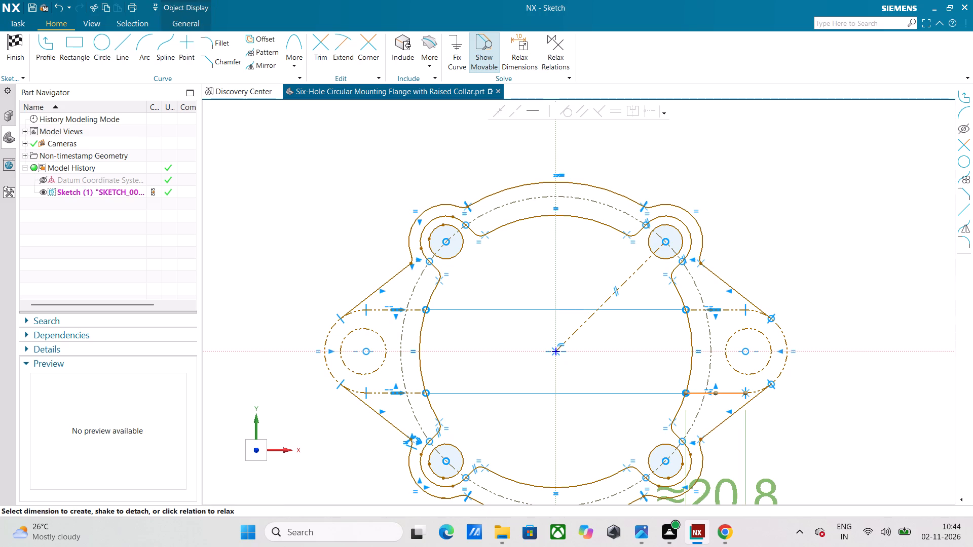
left_click(743, 377)
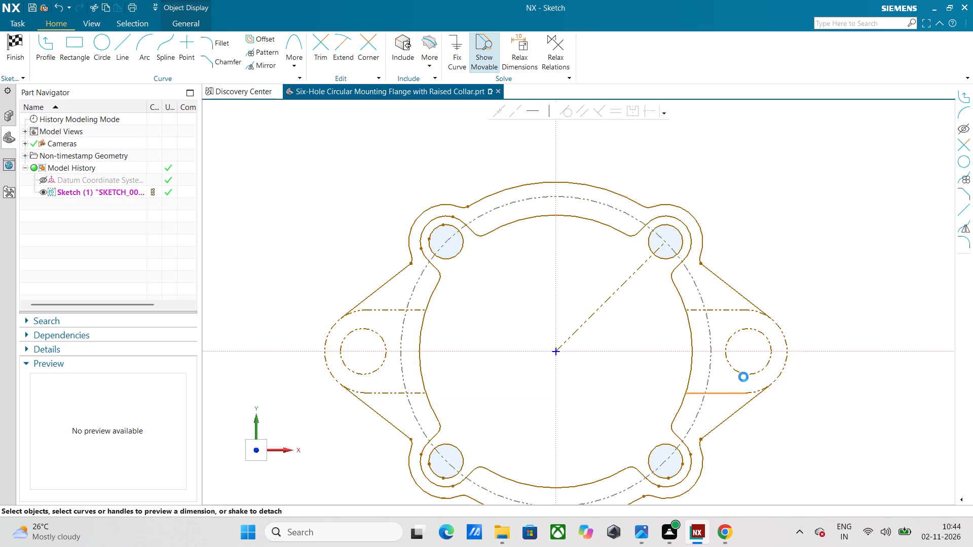
Select the two upper bolt holes and the flange's inner contour: its top arc, upper lobe curves and connecting lines, and both side arcs.
left_click(431, 302)
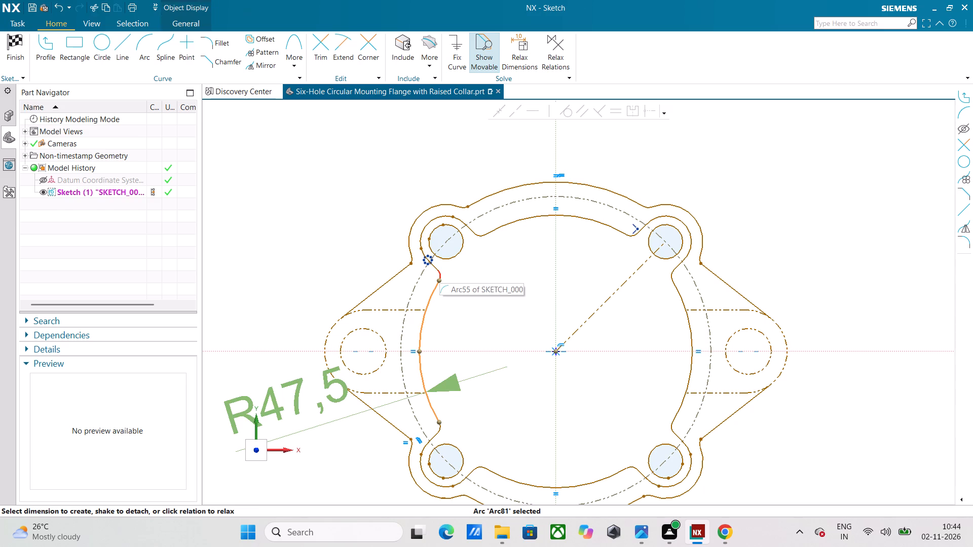
left_click(440, 274)
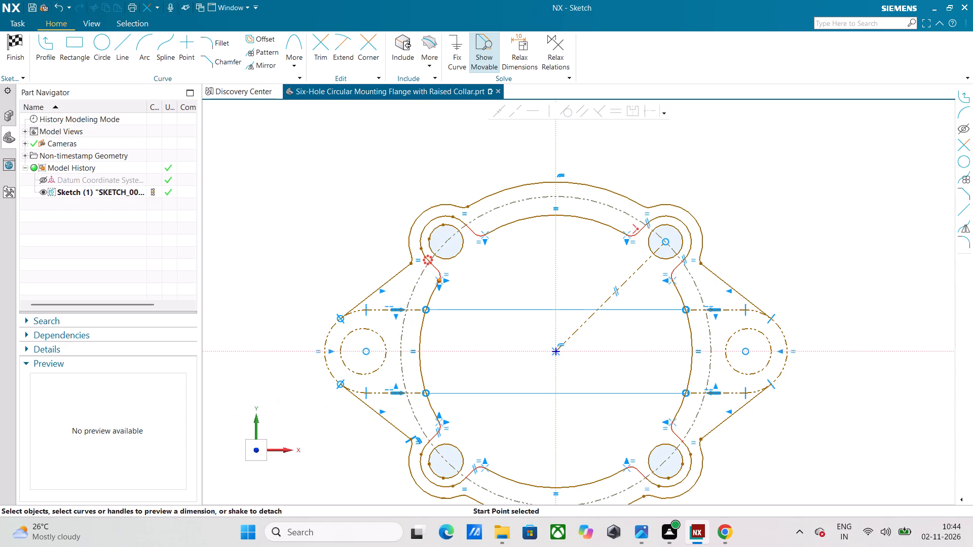
left_click(432, 264)
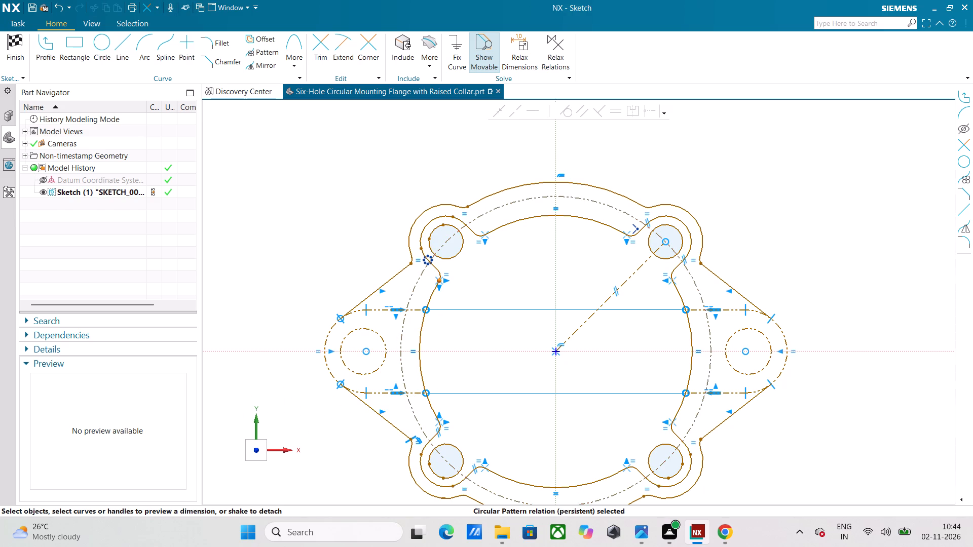
left_click(440, 257)
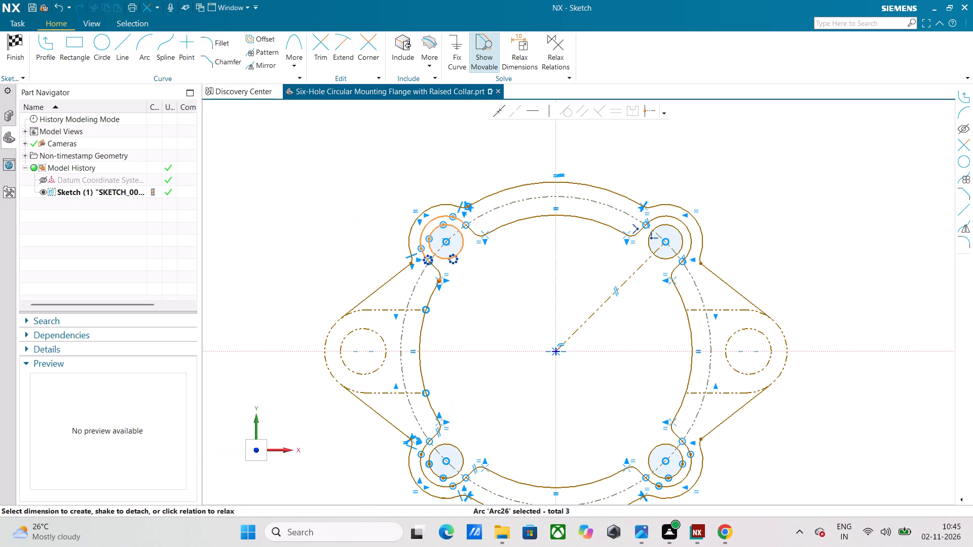
left_click(473, 232)
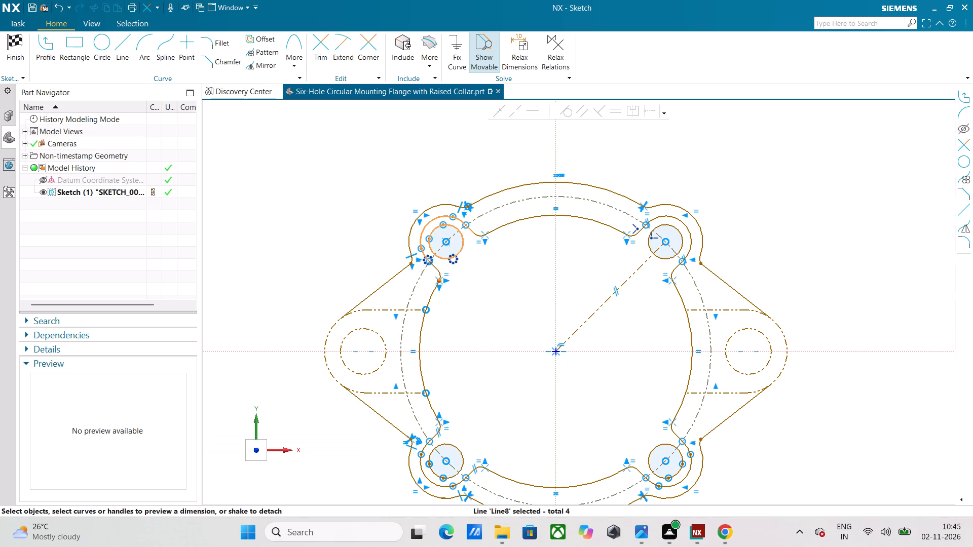
left_click(534, 218)
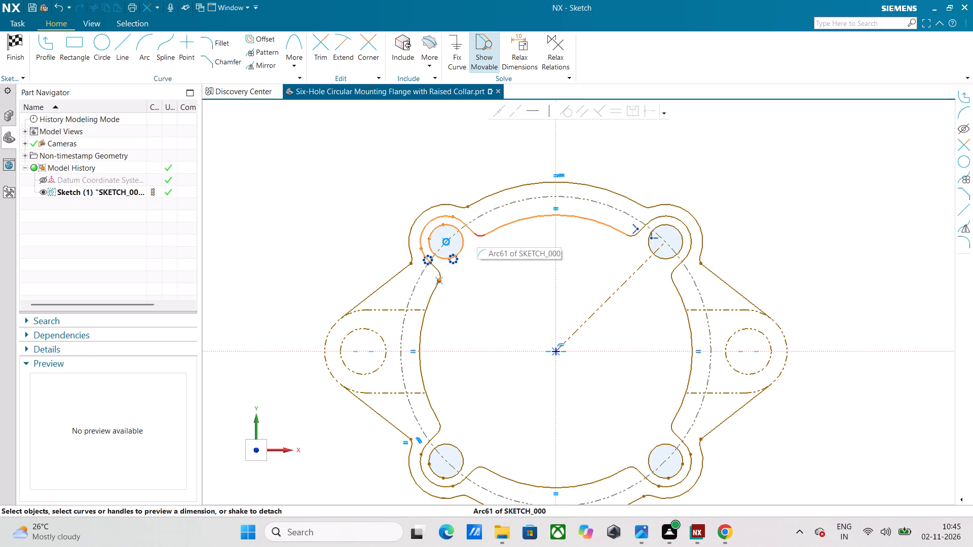
left_click(477, 234)
left_click(538, 217)
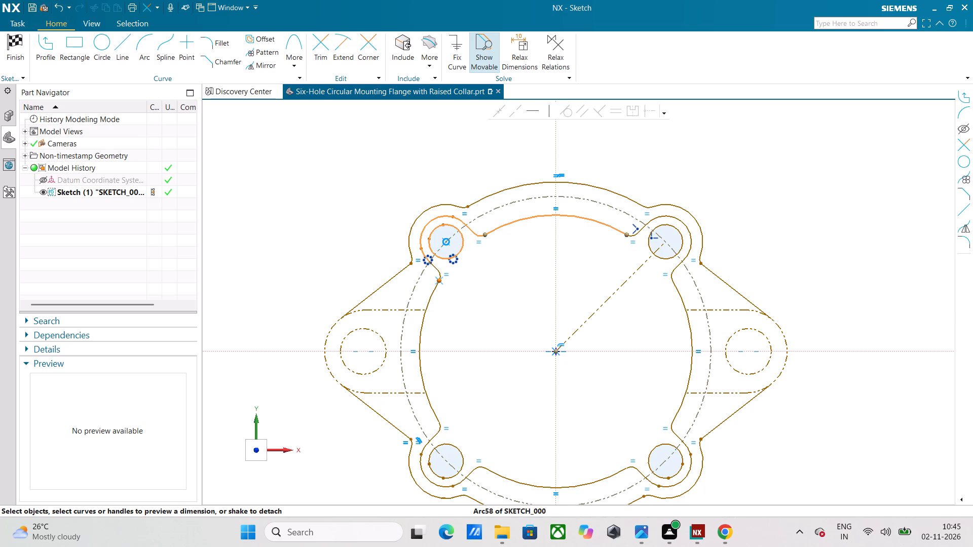
left_click(631, 236)
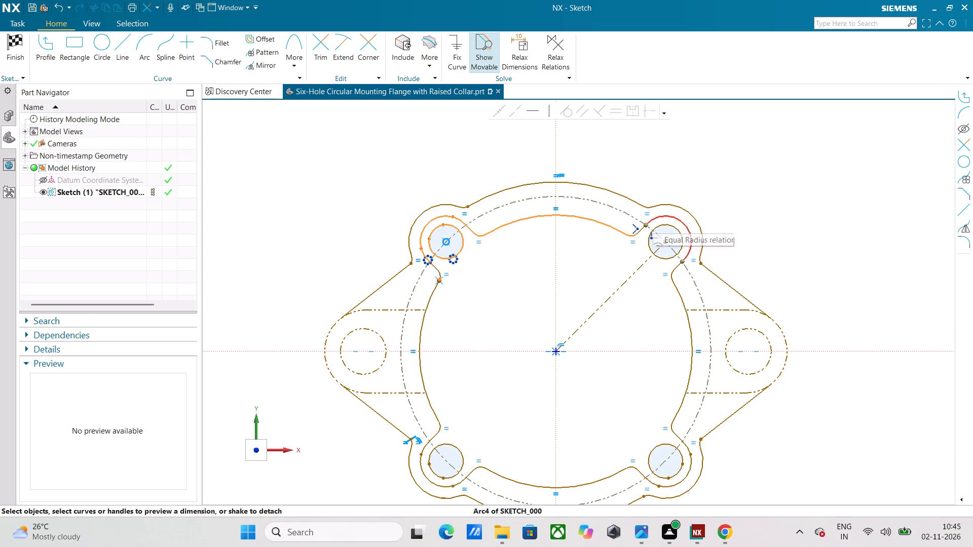
left_click(653, 220)
left_click(665, 228)
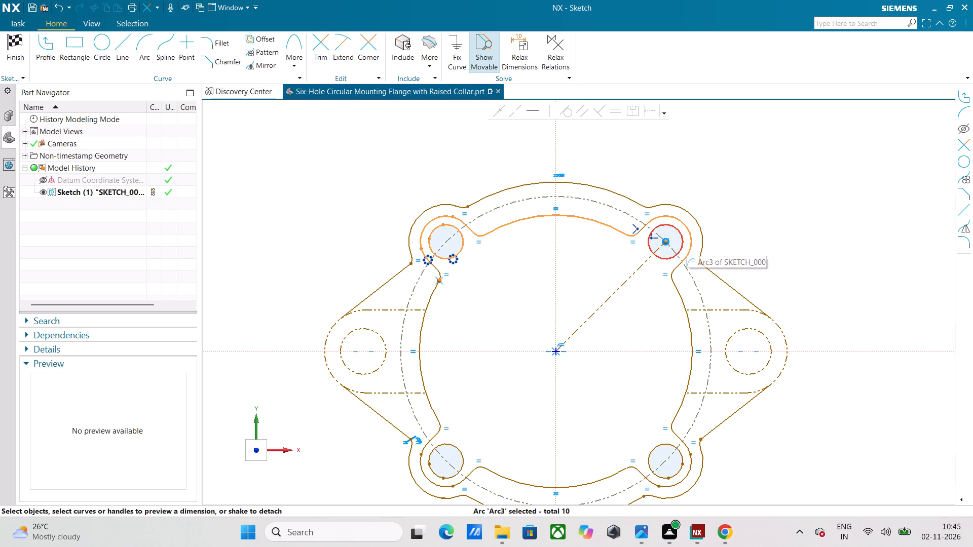
left_click(675, 287)
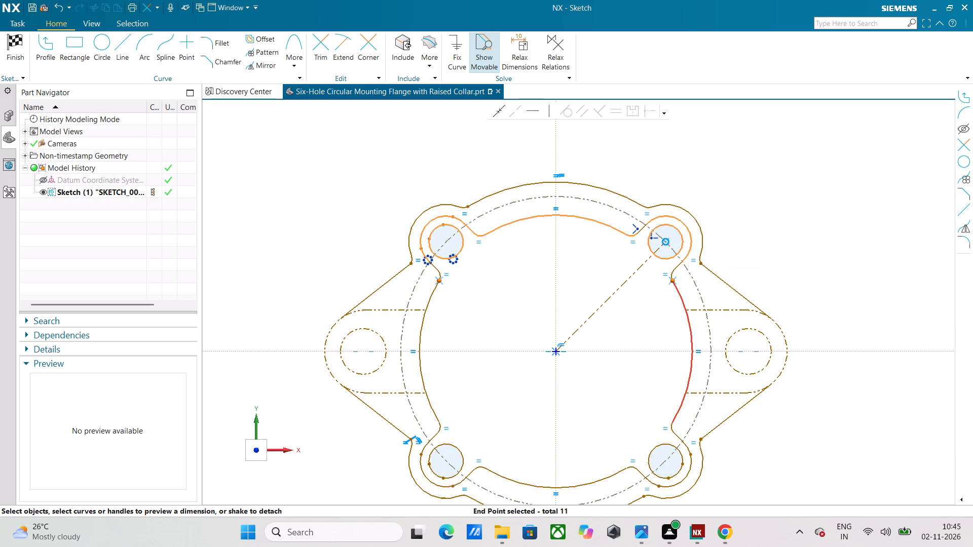
left_click(670, 276)
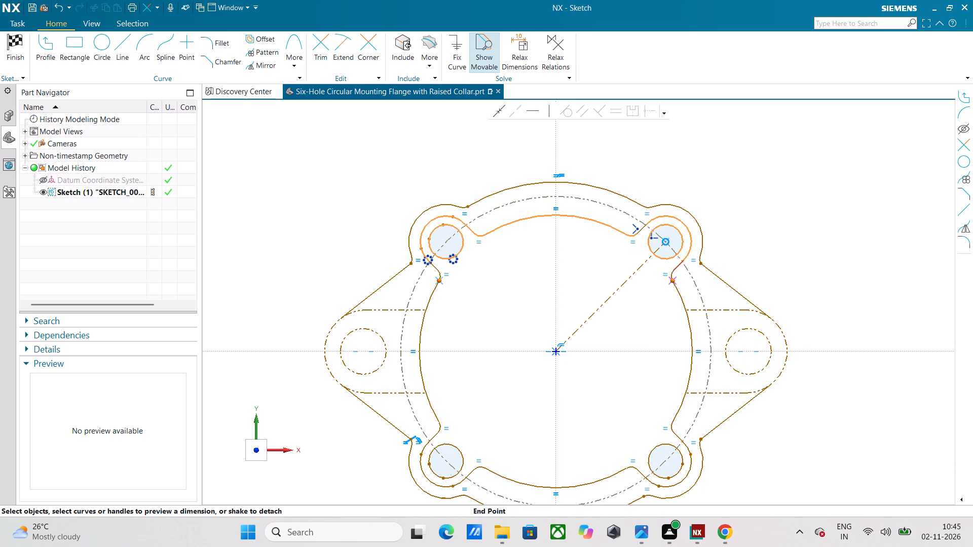
scroll(683, 263, "up", 3)
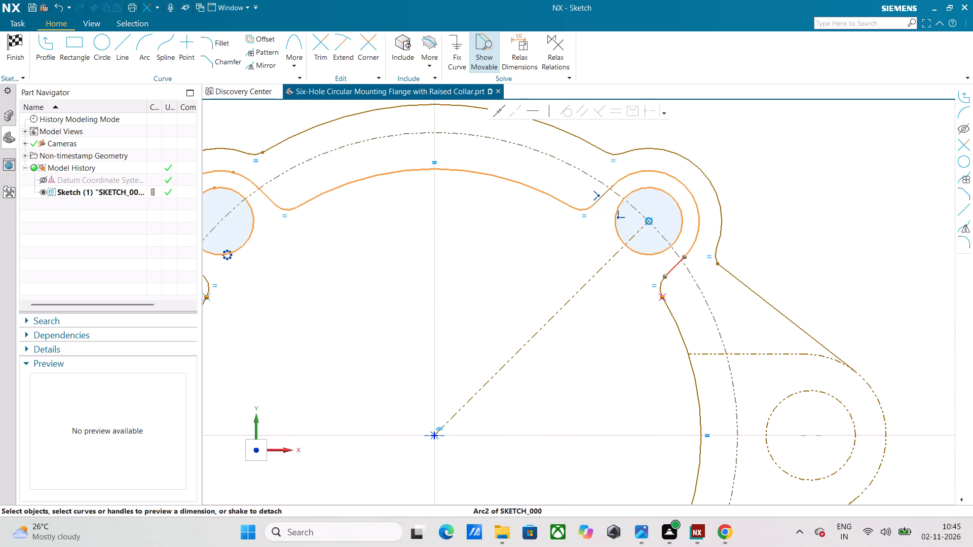
left_click(667, 275)
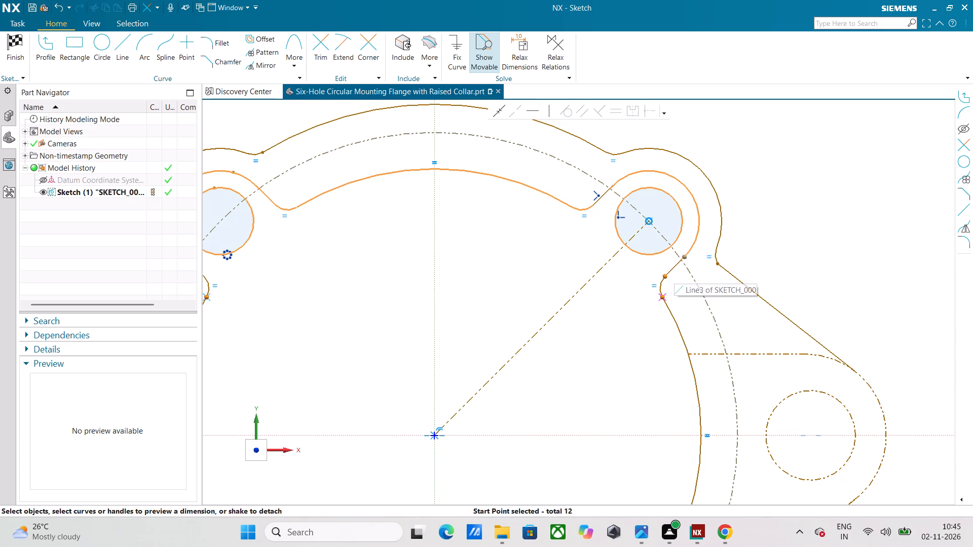
left_click(662, 285)
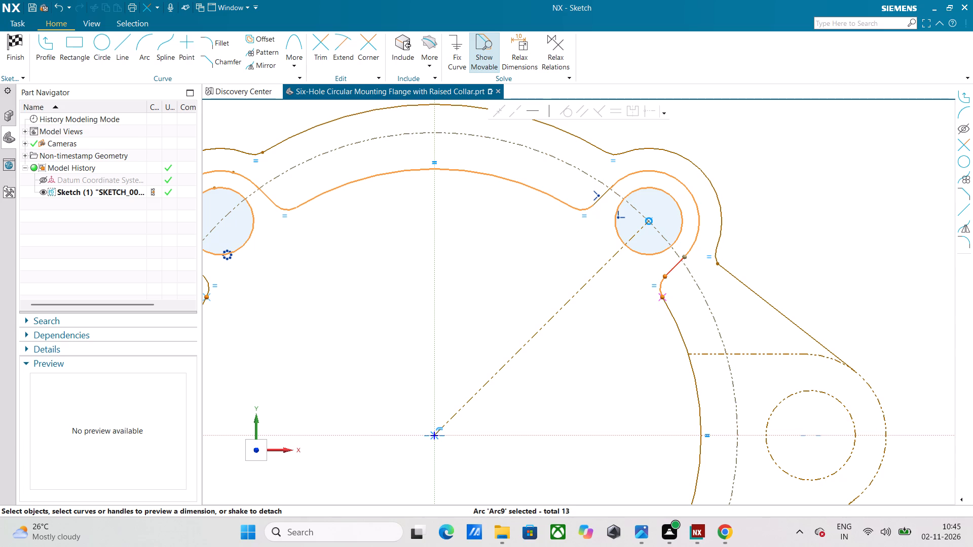
left_click(673, 267)
left_click(601, 199)
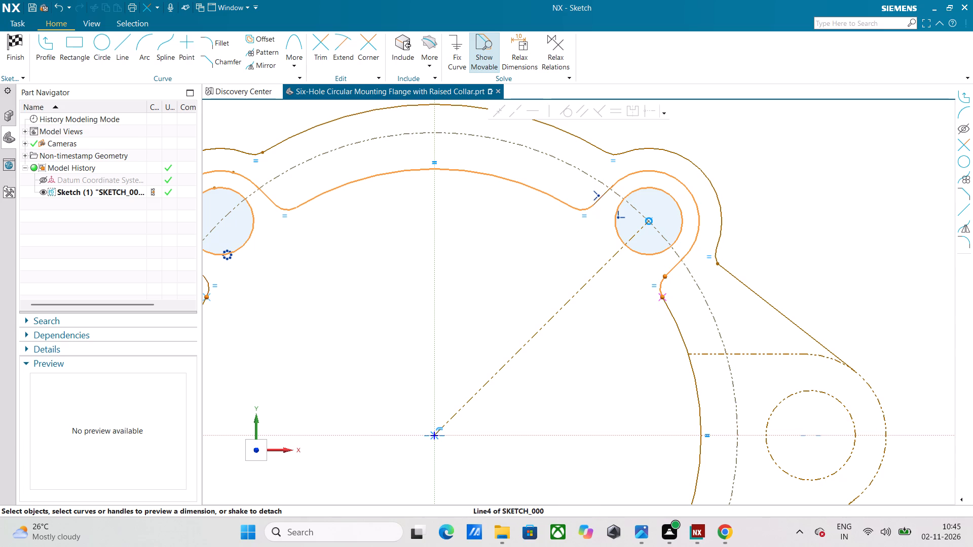
scroll(571, 264, "down", 1)
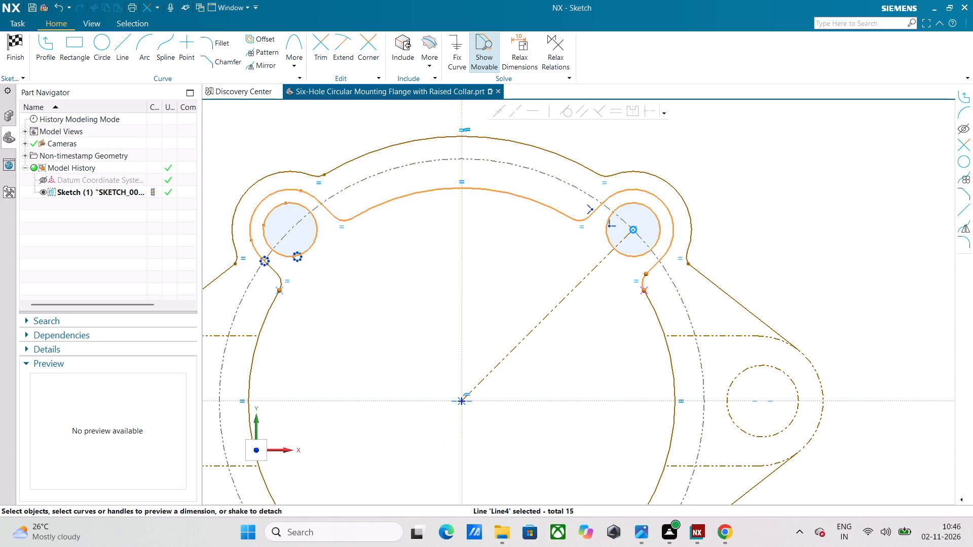
left_click(274, 269)
left_click(279, 280)
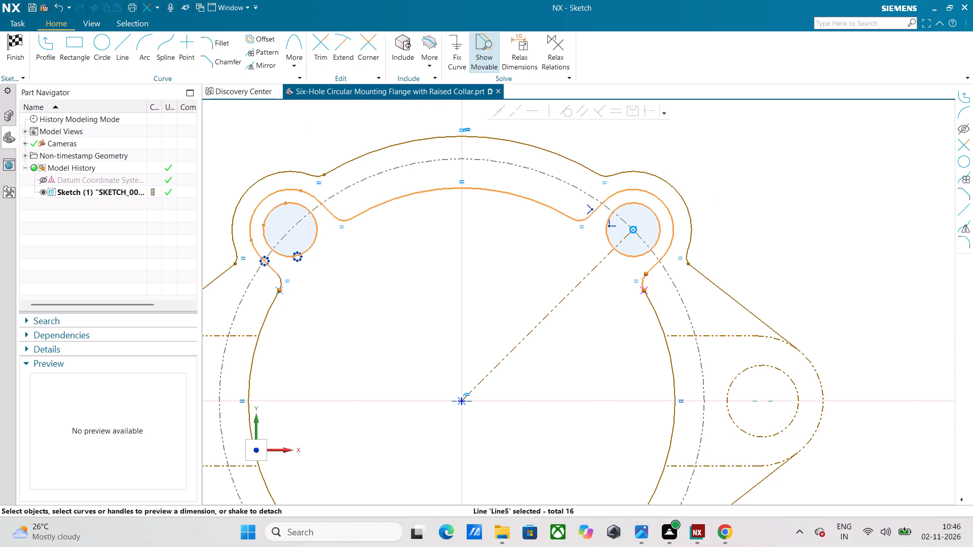
left_click(269, 310)
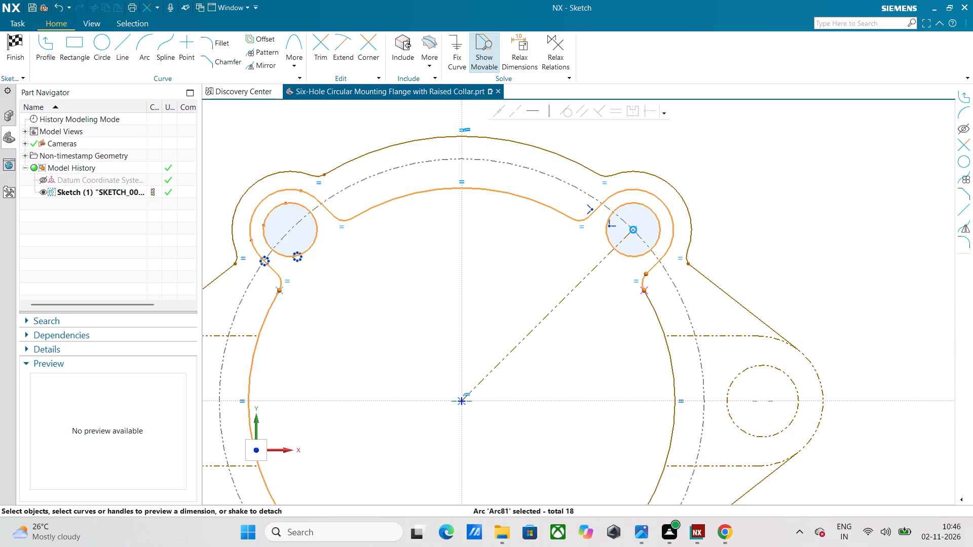
left_click(671, 376)
scroll(642, 379, "down", 2)
scroll(806, 192, "down", 2)
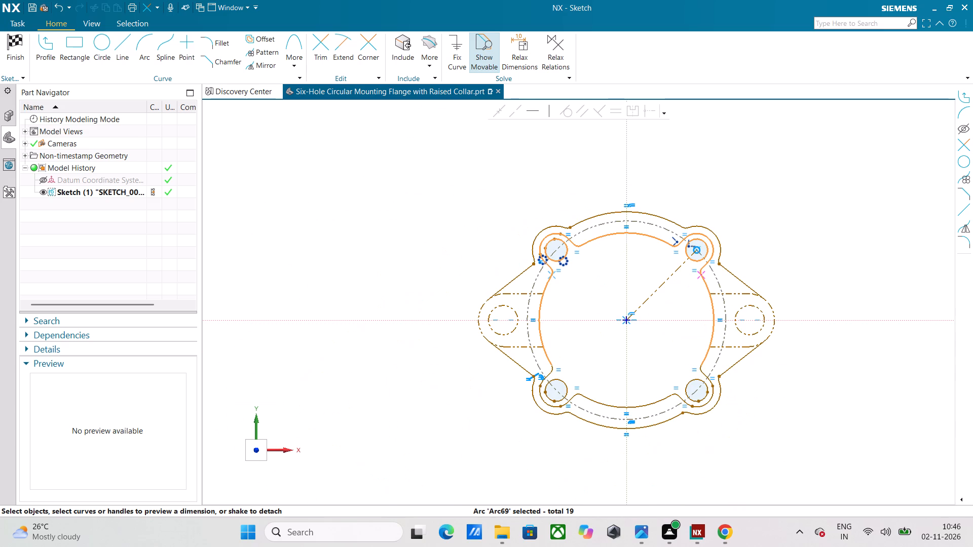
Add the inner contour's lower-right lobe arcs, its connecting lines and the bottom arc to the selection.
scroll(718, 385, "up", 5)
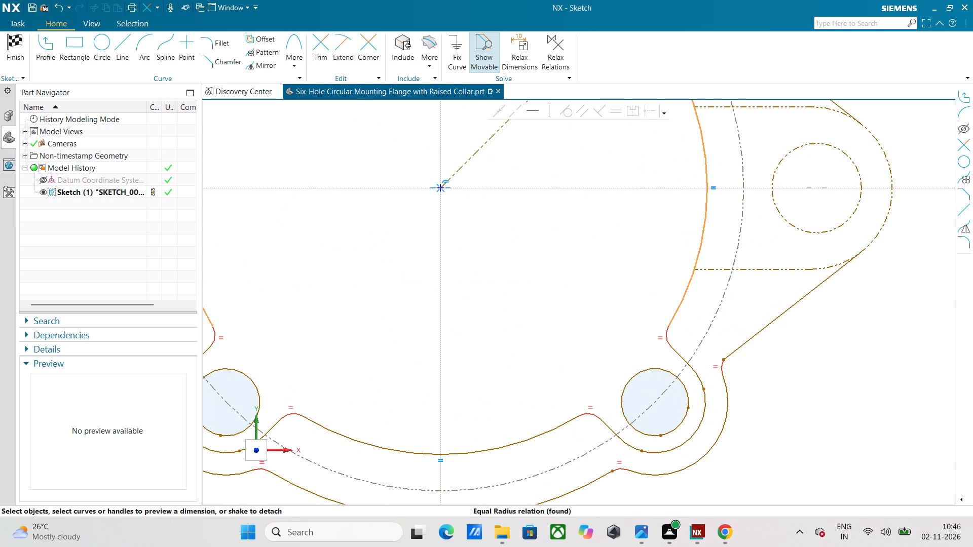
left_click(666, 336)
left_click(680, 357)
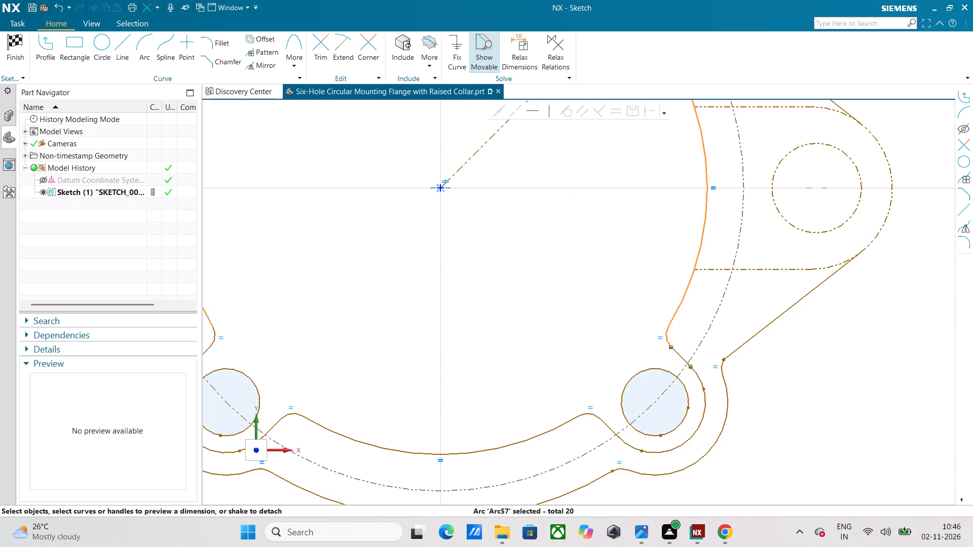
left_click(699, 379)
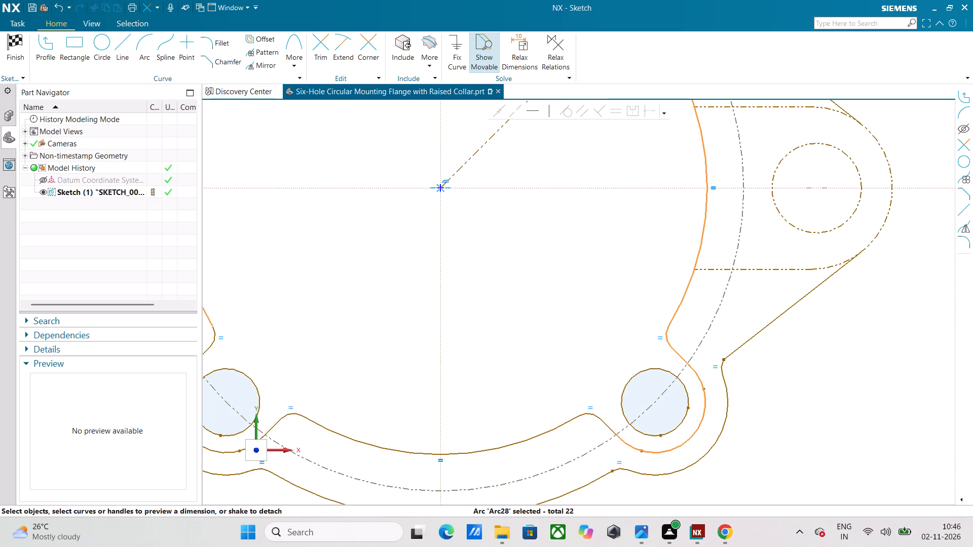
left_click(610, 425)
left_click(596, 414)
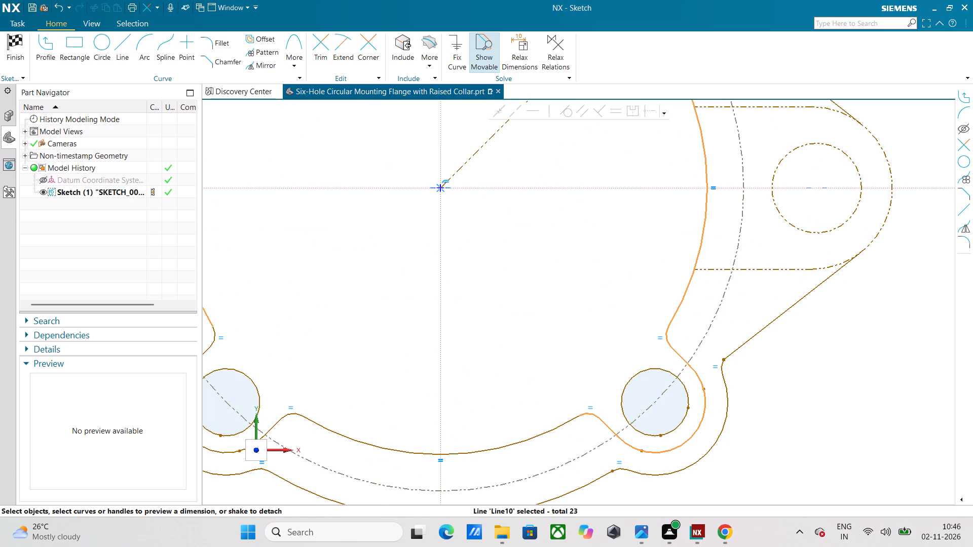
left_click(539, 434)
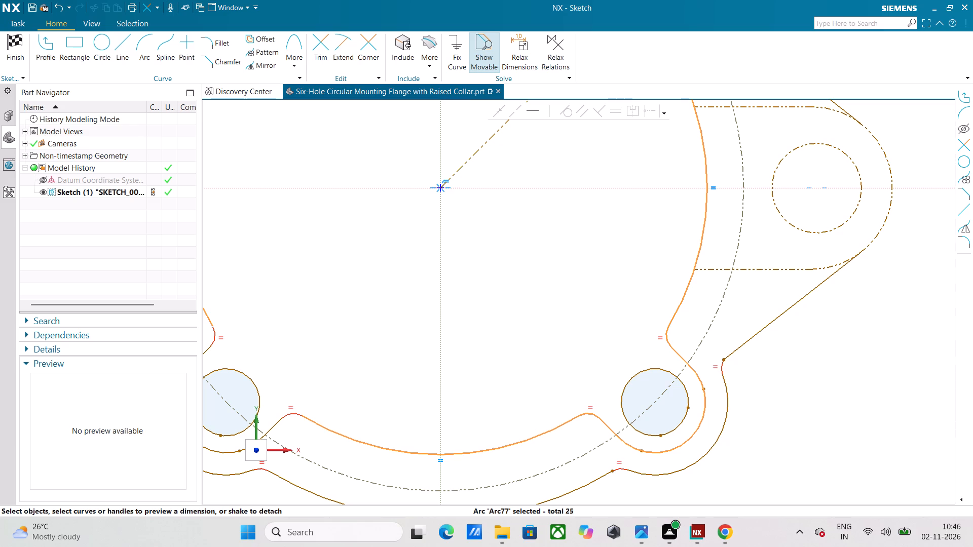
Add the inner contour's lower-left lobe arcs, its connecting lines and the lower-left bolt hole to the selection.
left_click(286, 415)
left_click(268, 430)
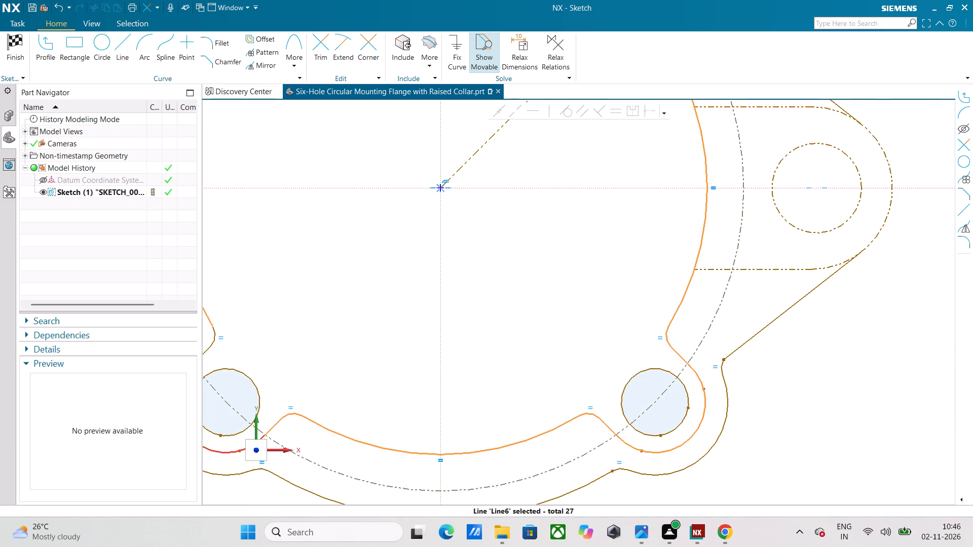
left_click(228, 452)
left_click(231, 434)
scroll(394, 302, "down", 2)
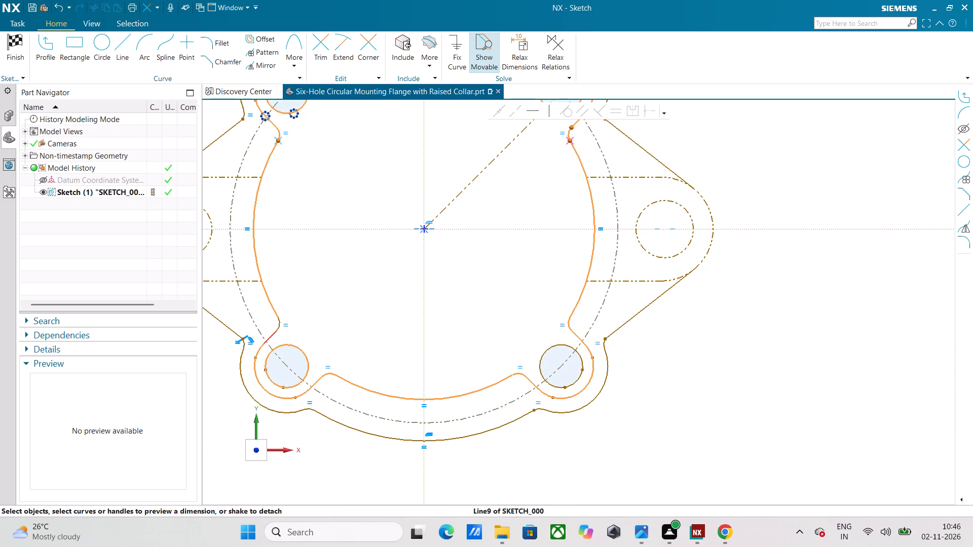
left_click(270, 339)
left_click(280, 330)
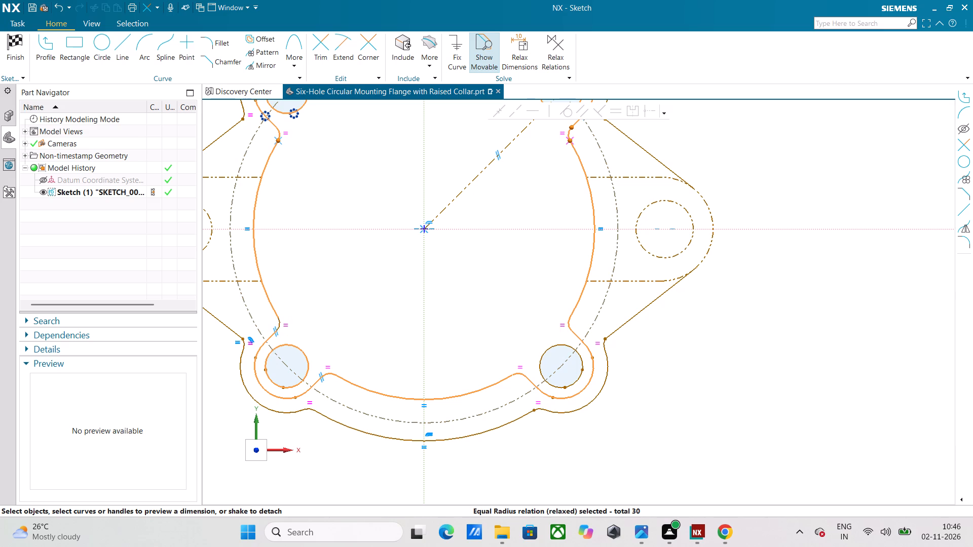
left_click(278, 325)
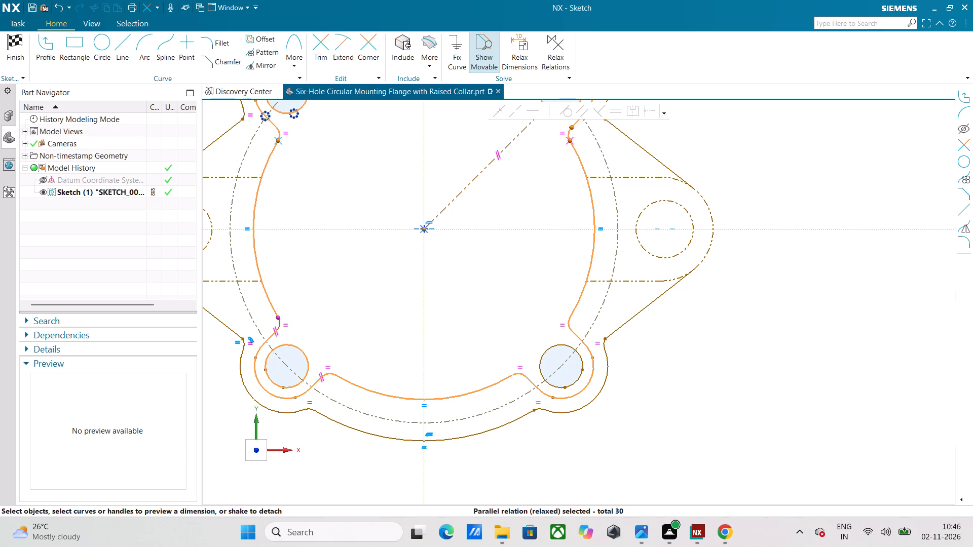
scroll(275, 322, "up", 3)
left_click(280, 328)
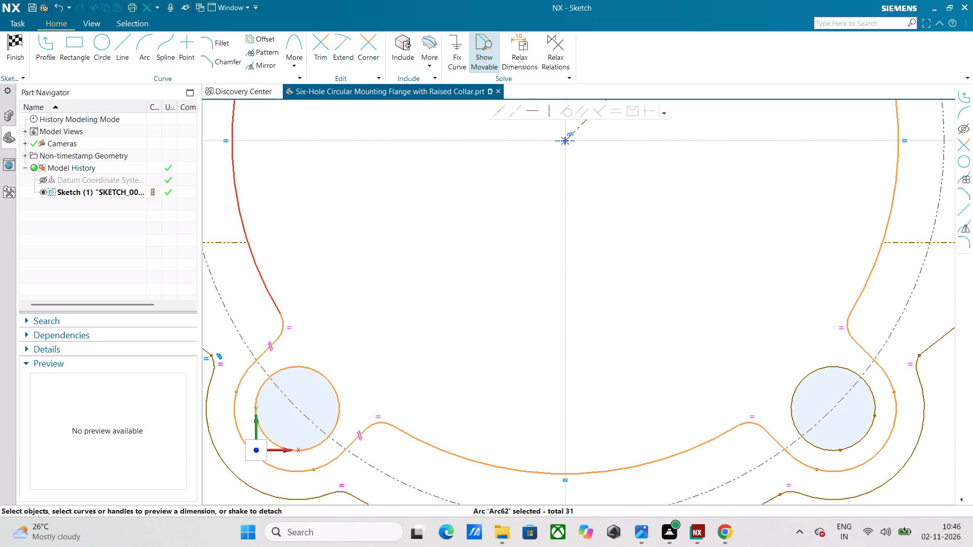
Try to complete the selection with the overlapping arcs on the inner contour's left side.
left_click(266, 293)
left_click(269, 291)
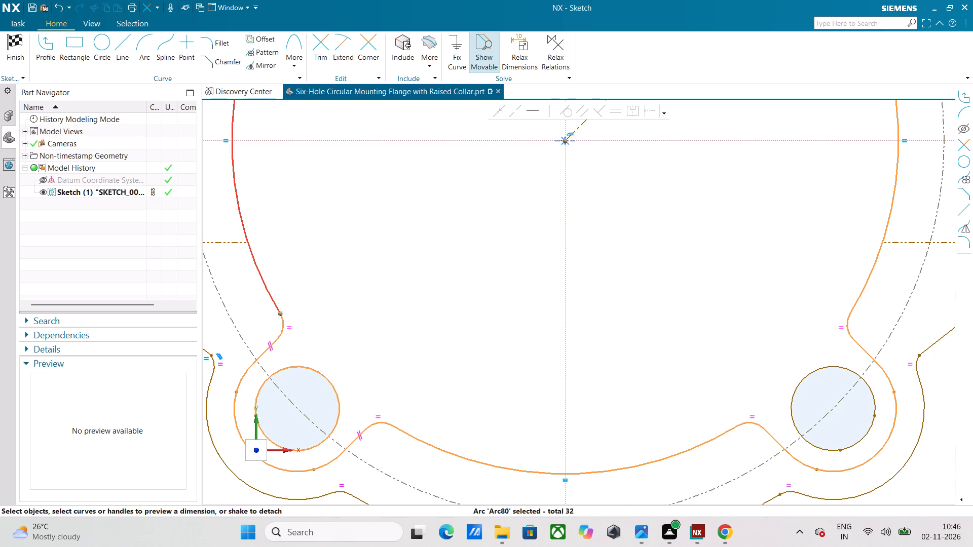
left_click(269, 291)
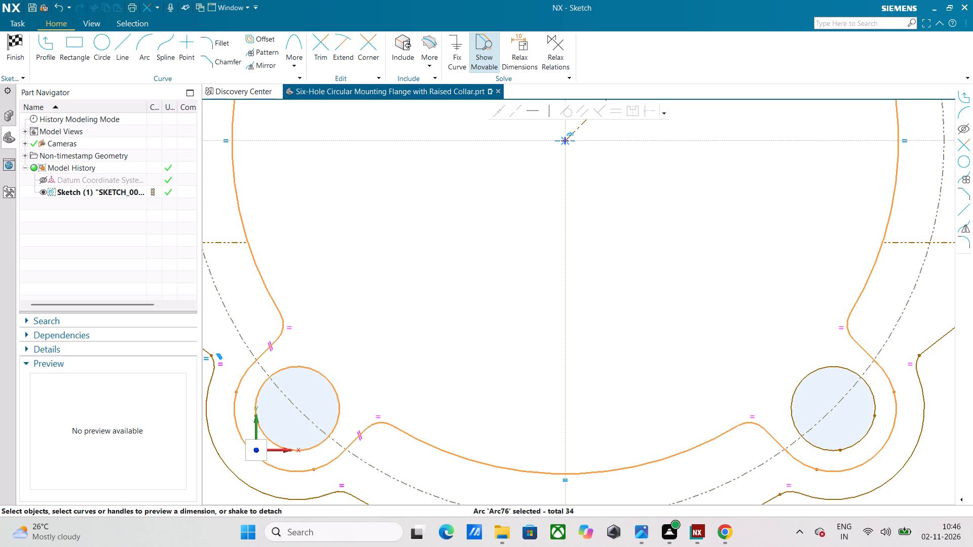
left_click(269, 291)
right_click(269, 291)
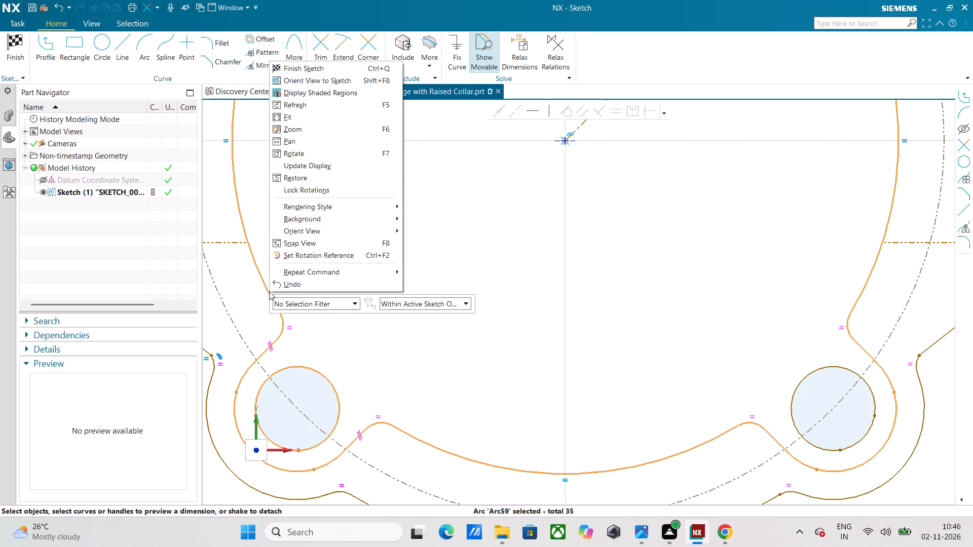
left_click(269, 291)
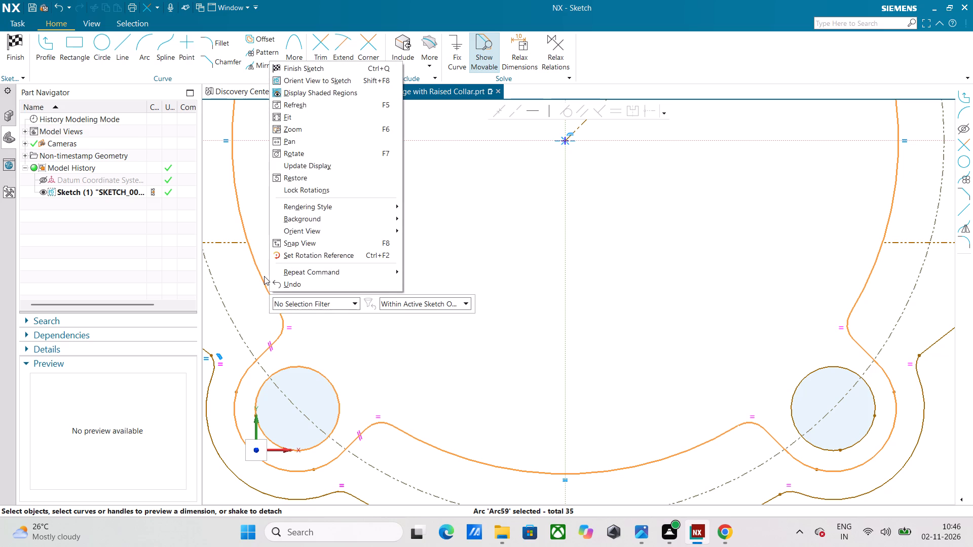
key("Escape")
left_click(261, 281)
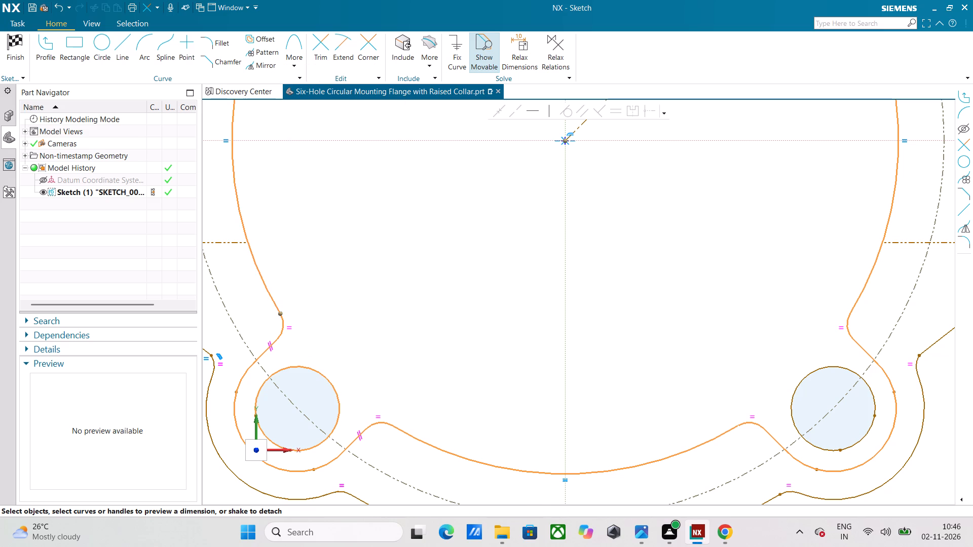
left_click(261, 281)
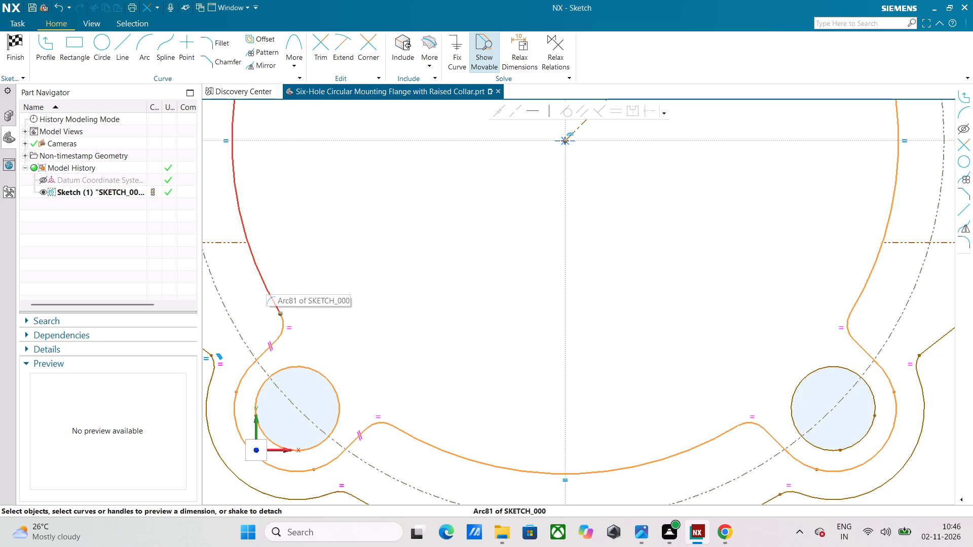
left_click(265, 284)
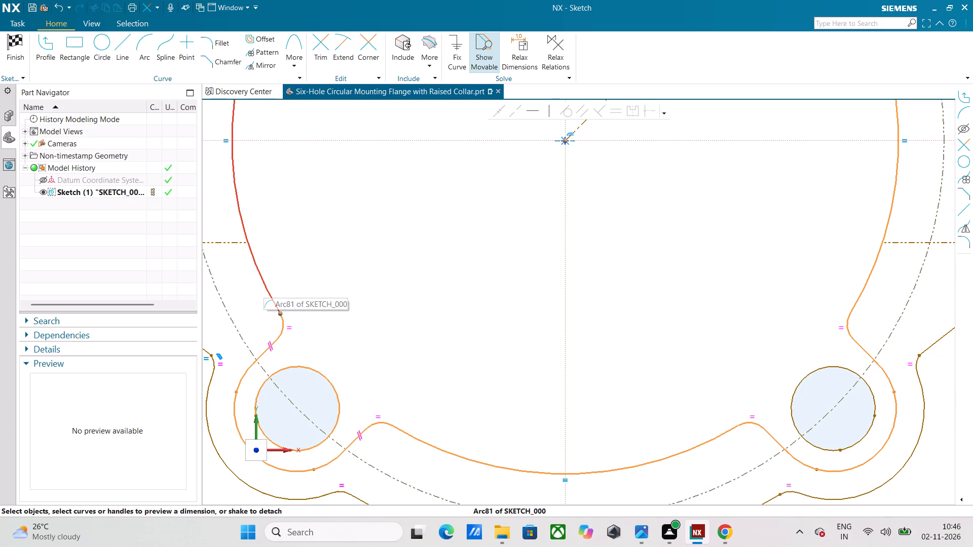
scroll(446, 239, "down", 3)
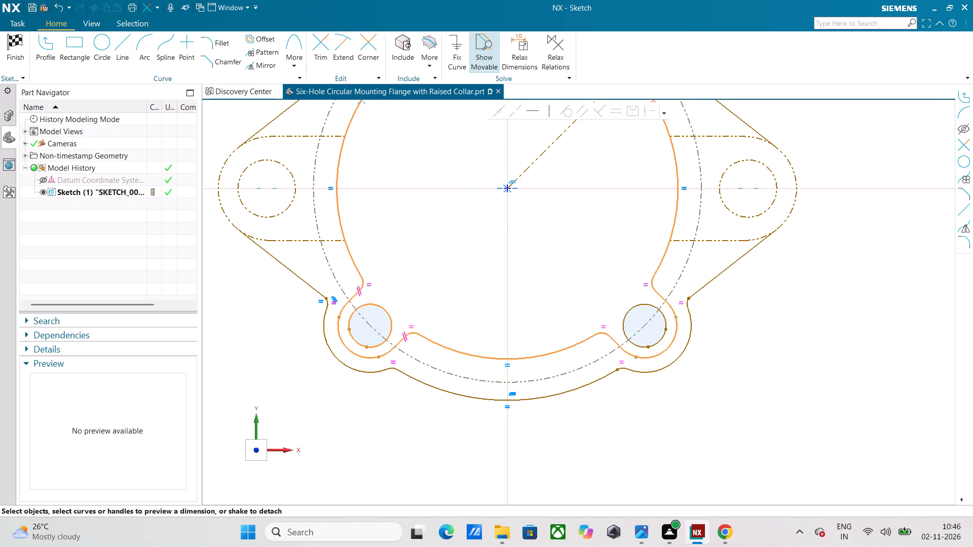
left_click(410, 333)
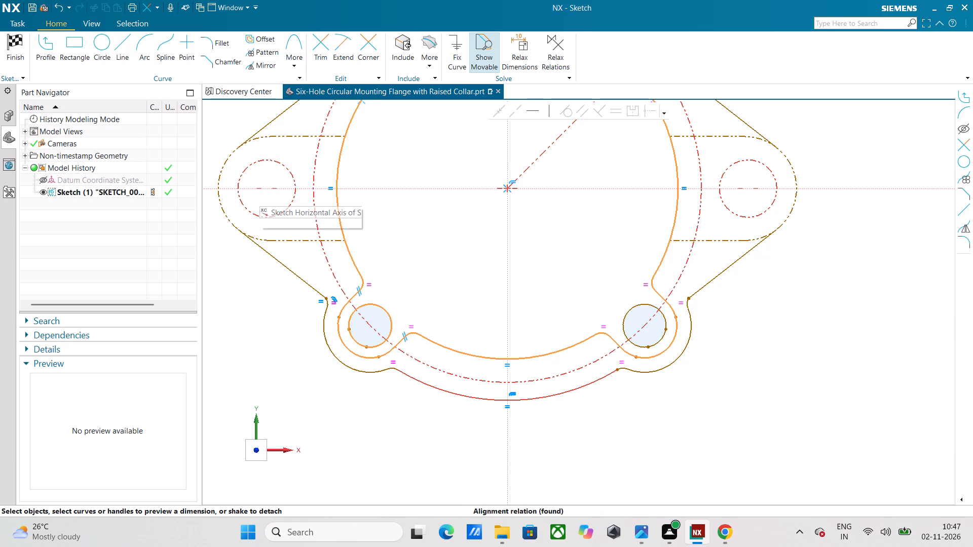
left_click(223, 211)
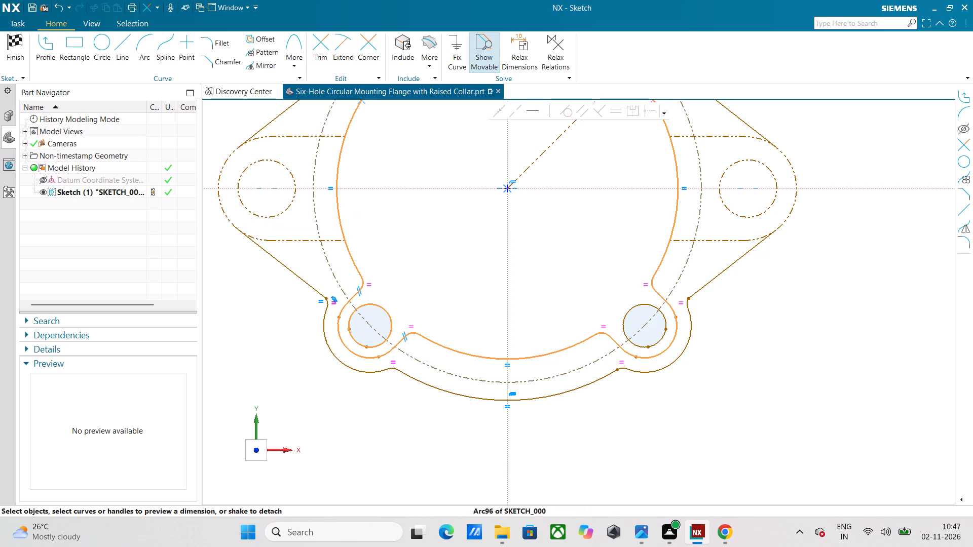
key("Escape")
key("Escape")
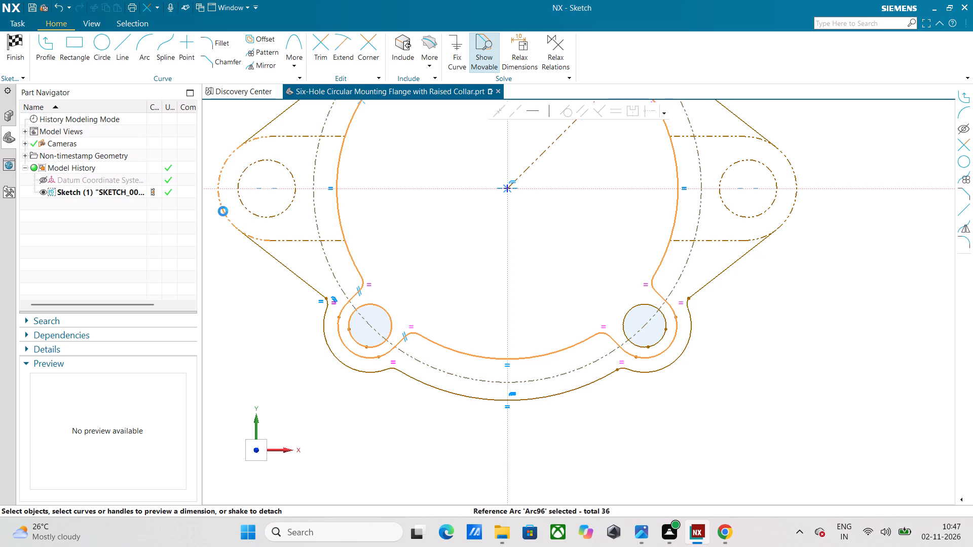
Undo the reference conversions of the left and right ear lines, end arcs and hole circles.
key("ctrl+z")
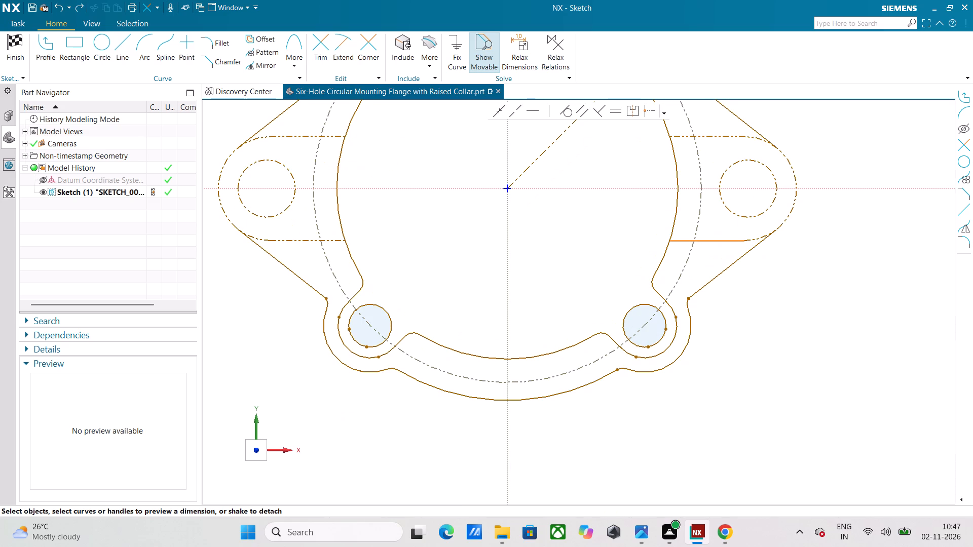
left_click(221, 204)
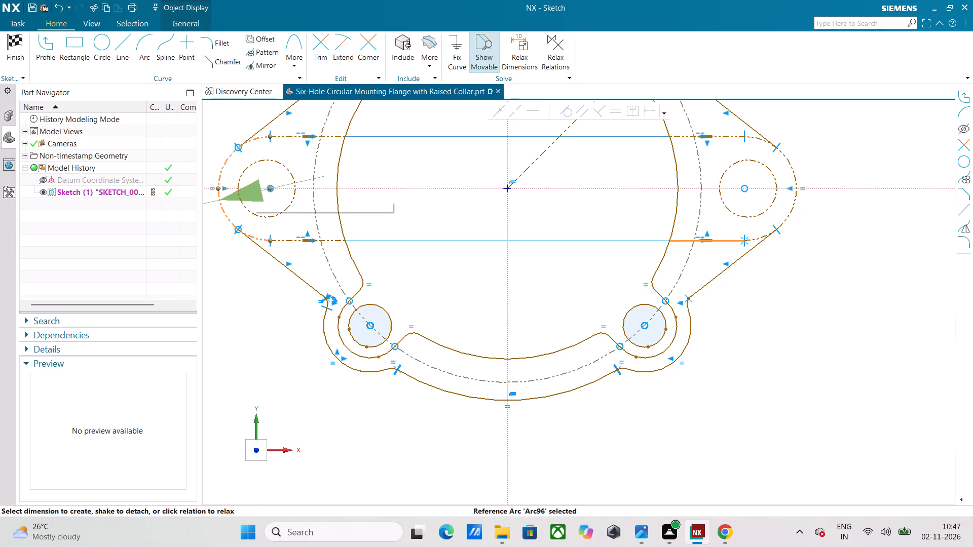
key("ctrl+z")
key("ctrl+z")
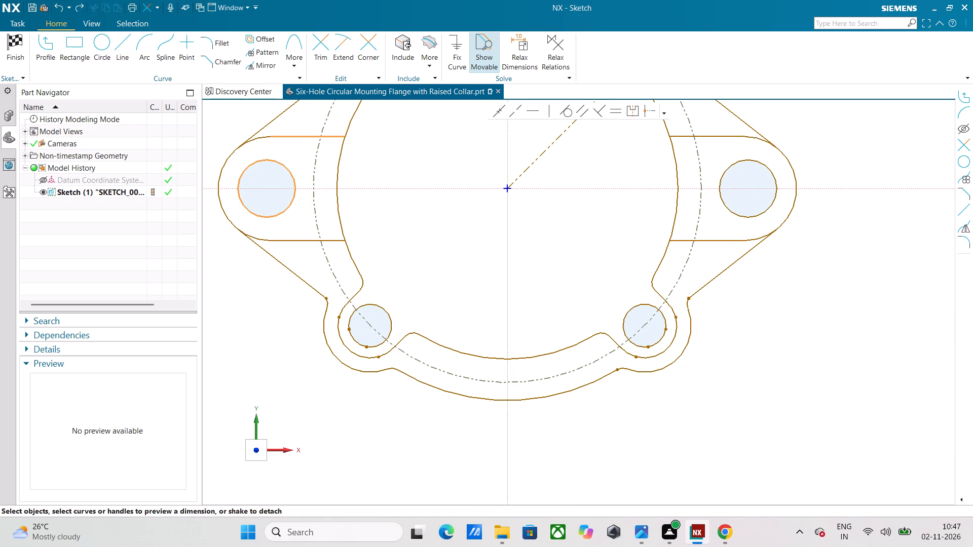
Finish the flange sketch and return to modeling.
scroll(464, 200, "down", 2)
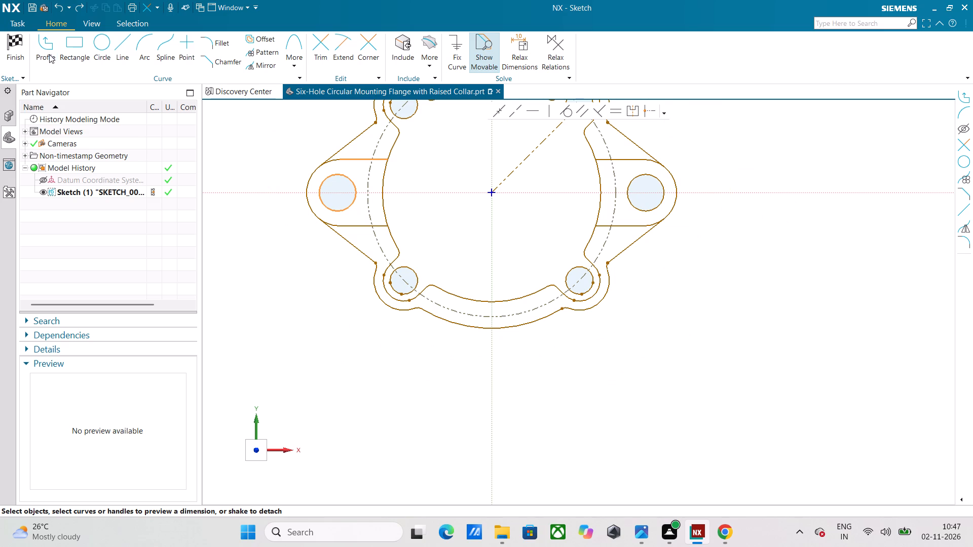
left_click(18, 54)
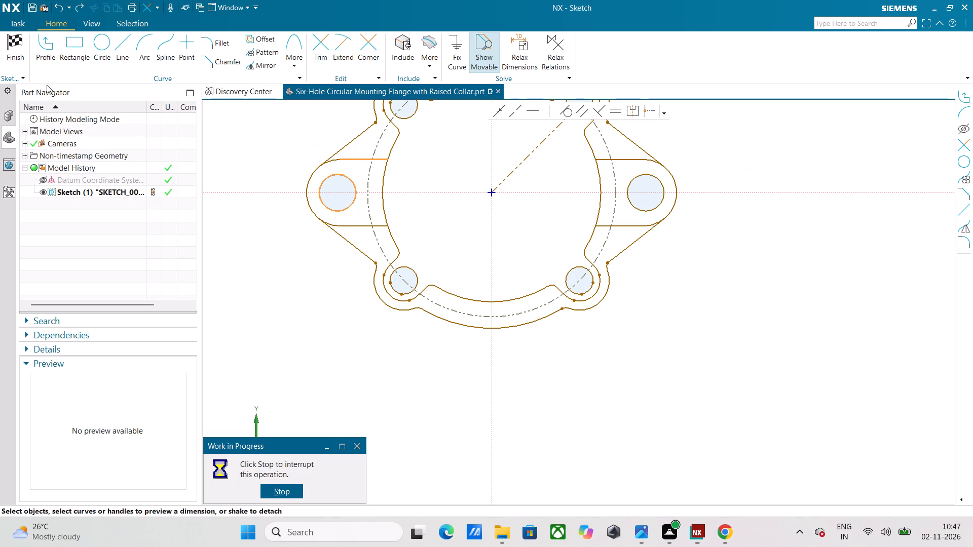
left_click(18, 50)
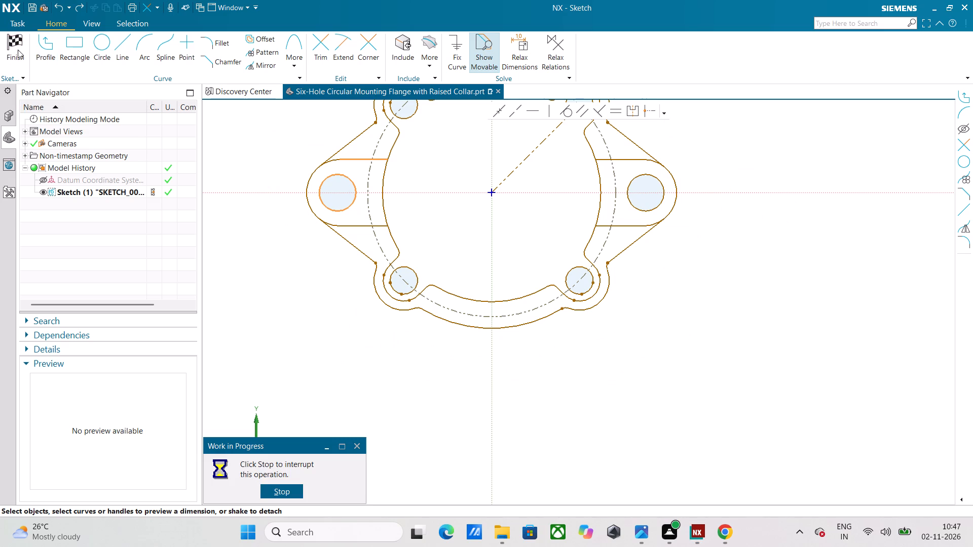
left_click(14, 38)
left_click(357, 444)
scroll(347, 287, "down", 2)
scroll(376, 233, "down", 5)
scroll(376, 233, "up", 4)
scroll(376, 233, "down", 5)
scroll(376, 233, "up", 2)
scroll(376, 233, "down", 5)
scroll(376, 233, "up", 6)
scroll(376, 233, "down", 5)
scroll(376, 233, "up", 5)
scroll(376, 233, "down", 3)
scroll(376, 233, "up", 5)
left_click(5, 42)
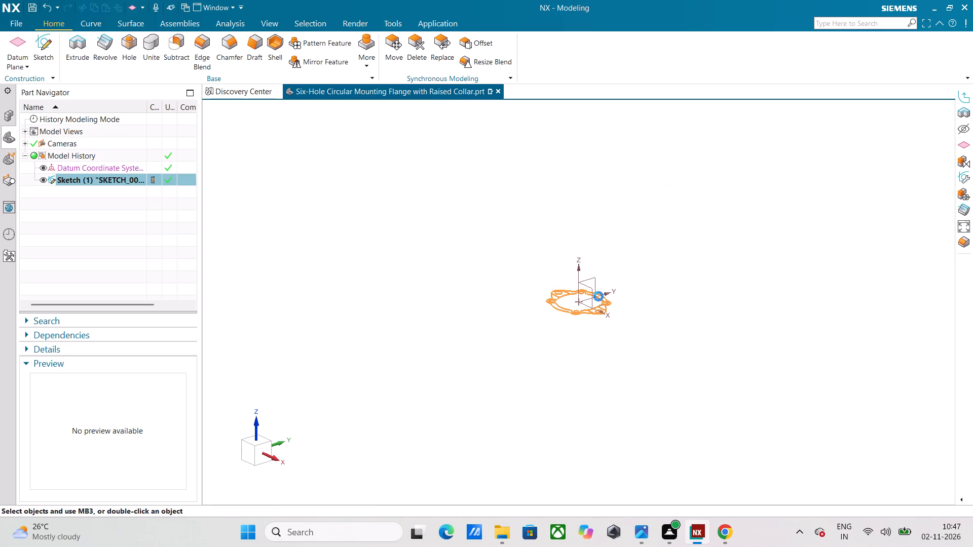
Start an Extrude with the outer contour's bolt lobe arc near the second ear, the adjoining long rim arc and the fillet between them.
scroll(600, 305, "up", 3)
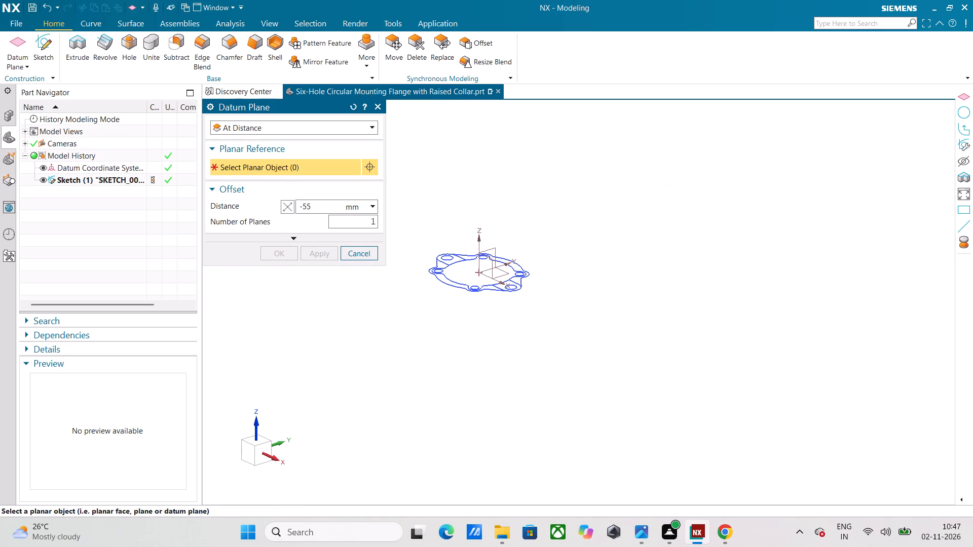
scroll(427, 219, "up", 4)
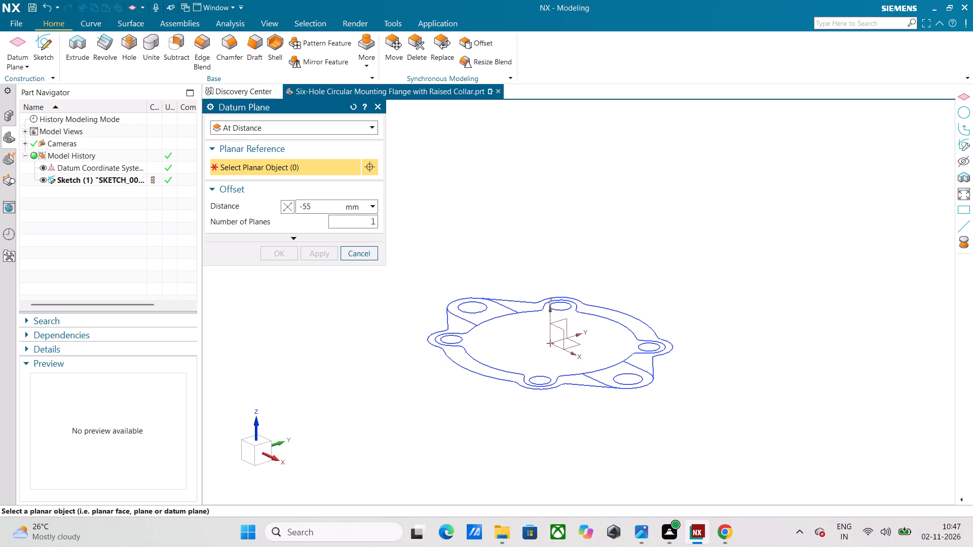
left_click(86, 45)
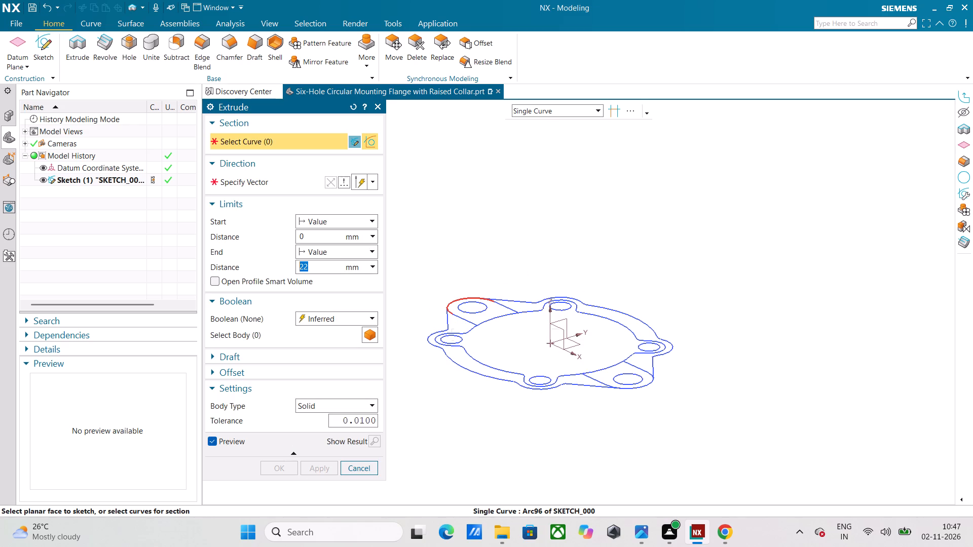
left_click(434, 334)
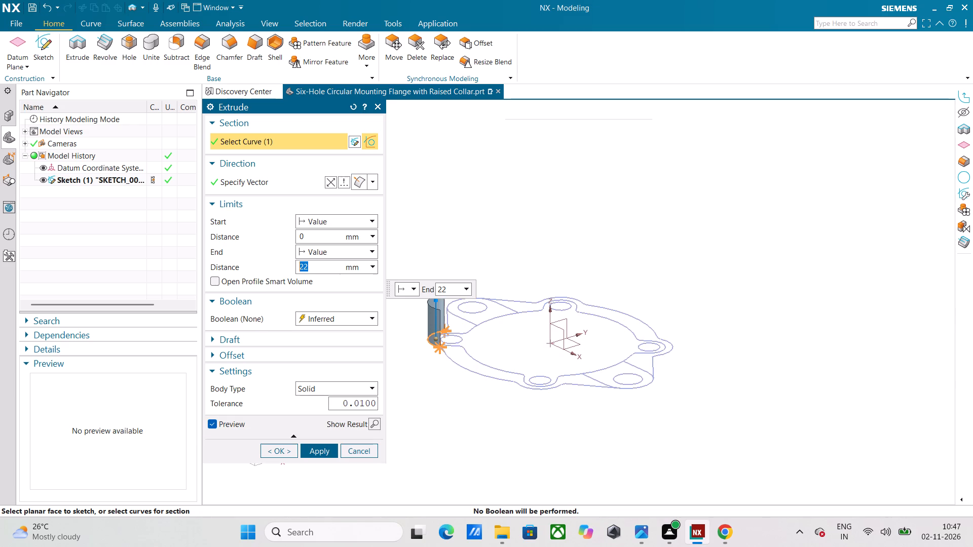
left_click(452, 361)
scroll(442, 346, "up", 11)
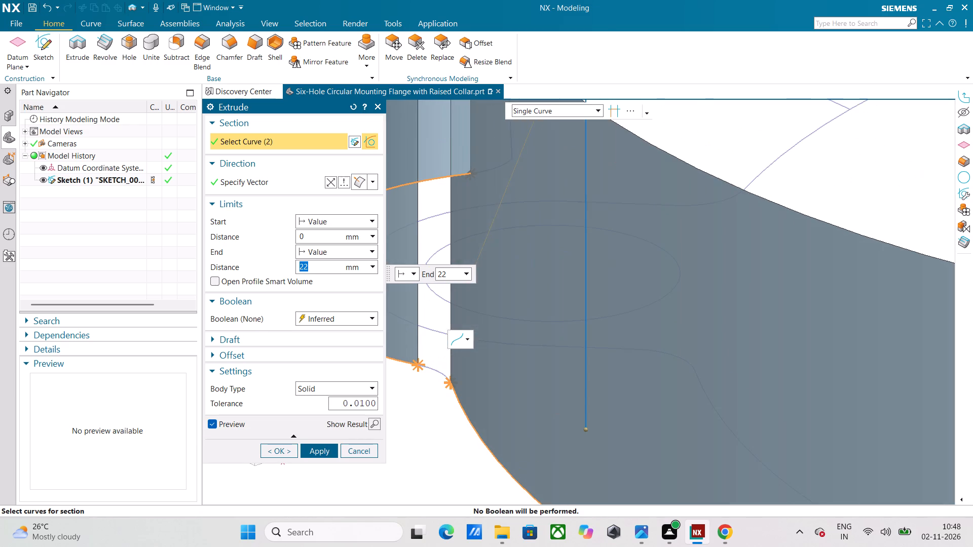
left_click(432, 369)
scroll(446, 379, "down", 4)
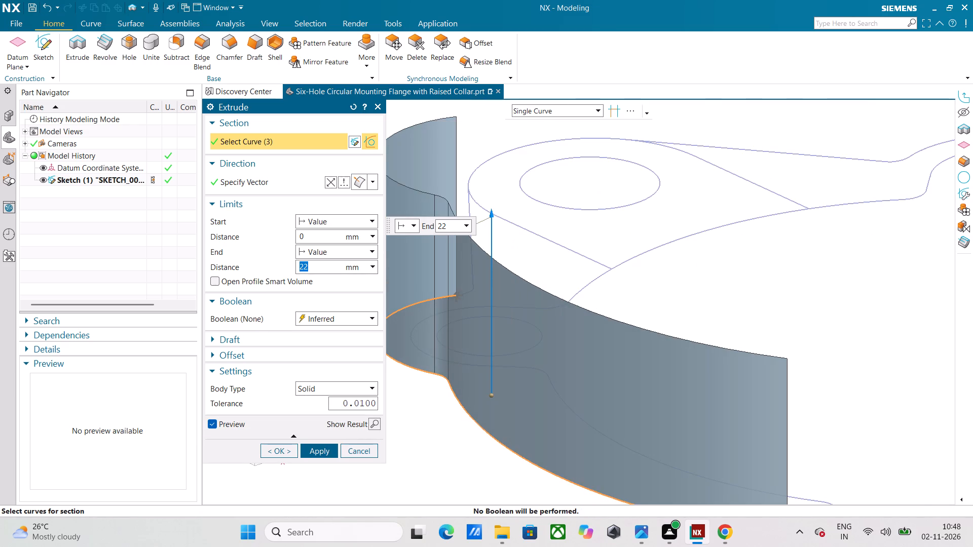
scroll(663, 479, "down", 3)
scroll(649, 216, "down", 3)
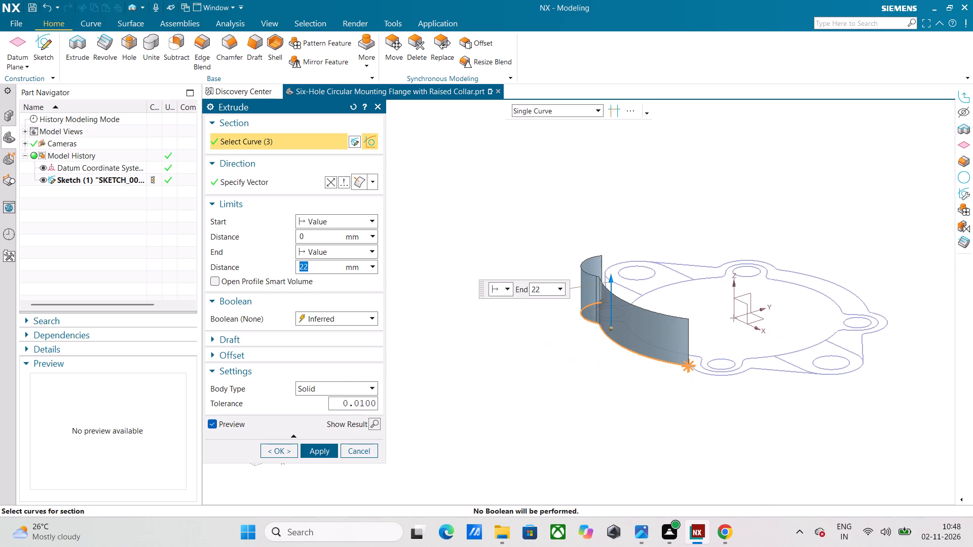
Add the next bolt lobe arc with both its fillets, then the adjoining straight ear edge and ear end arc, to the extrude section.
scroll(686, 378, "up", 7)
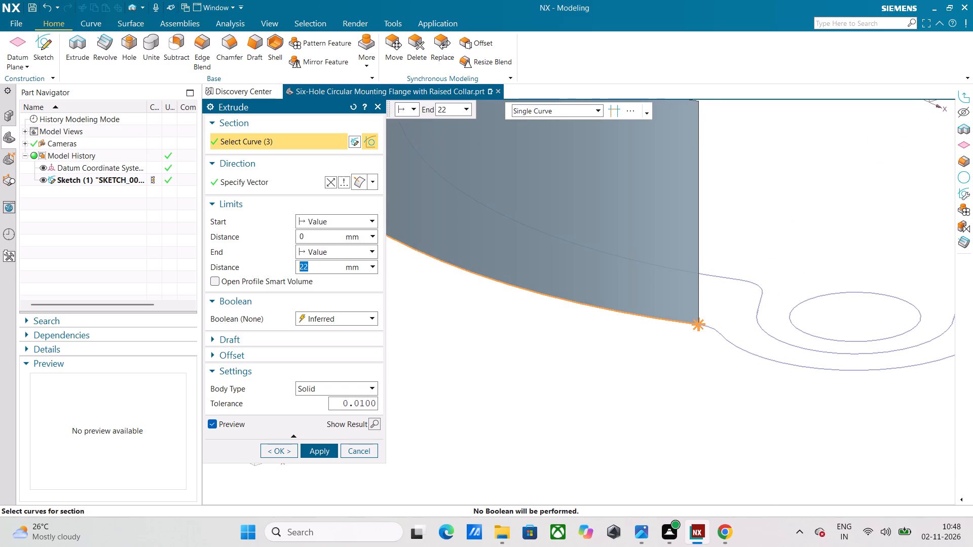
left_click(704, 326)
left_click(725, 339)
scroll(774, 355, "down", 2)
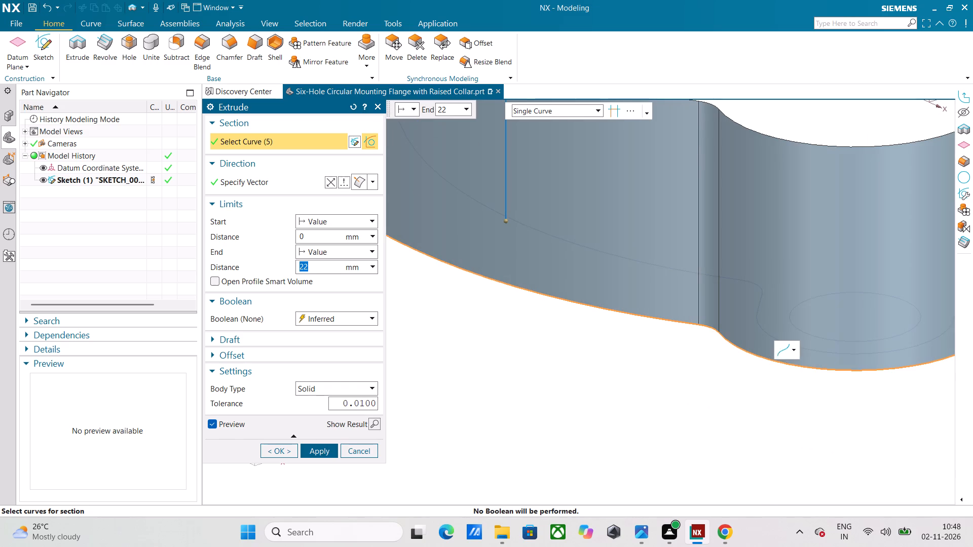
scroll(753, 367, "down", 1)
scroll(582, 463, "down", 4)
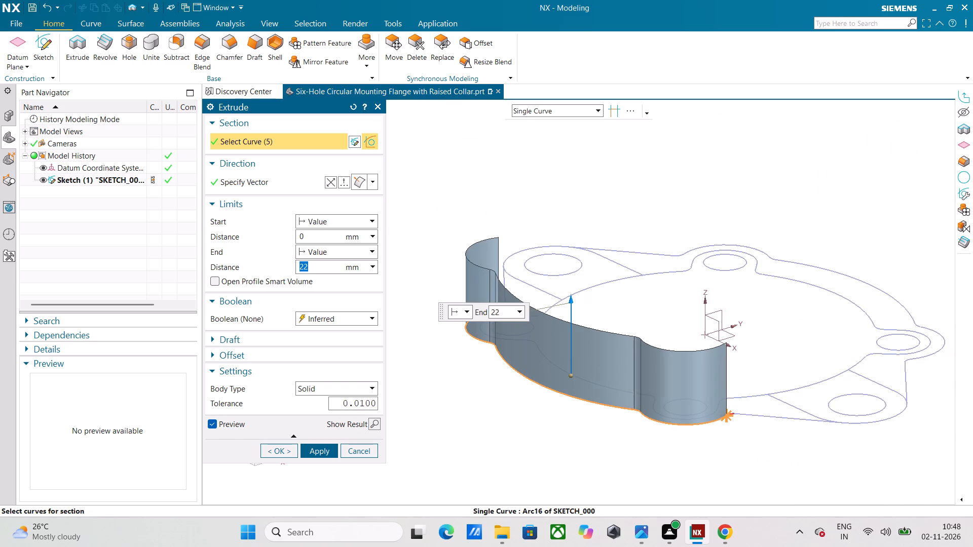
left_click(733, 415)
left_click(757, 416)
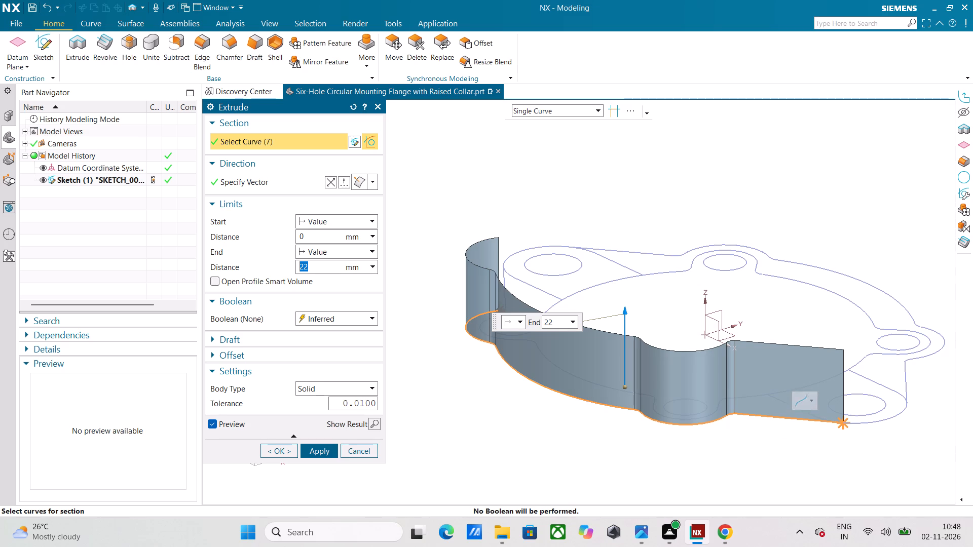
left_click(861, 427)
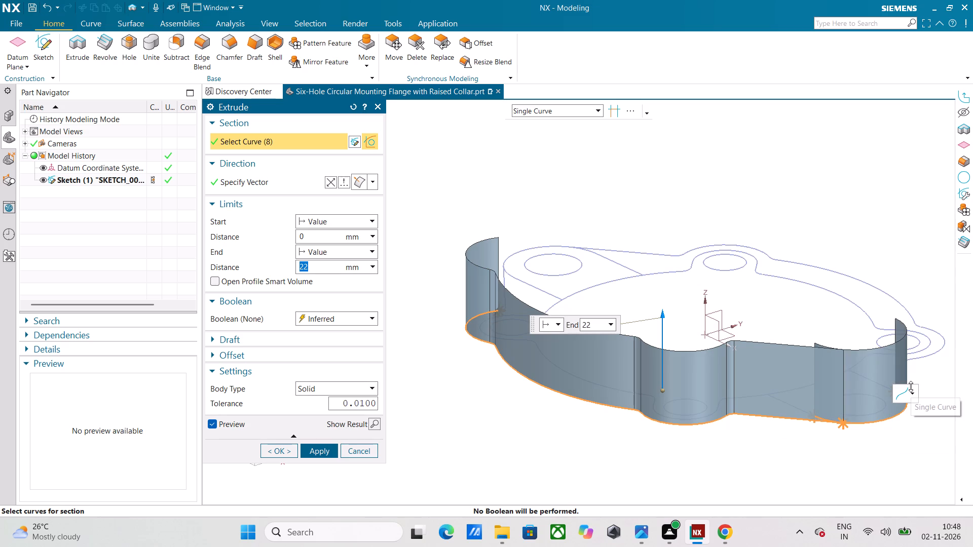
Add the same ear's other straight edge, the following bolt lobe arc and the fillet joining them to the extrude section.
scroll(911, 386, "down", 3)
middle_click_drag(918, 374, 895, 388)
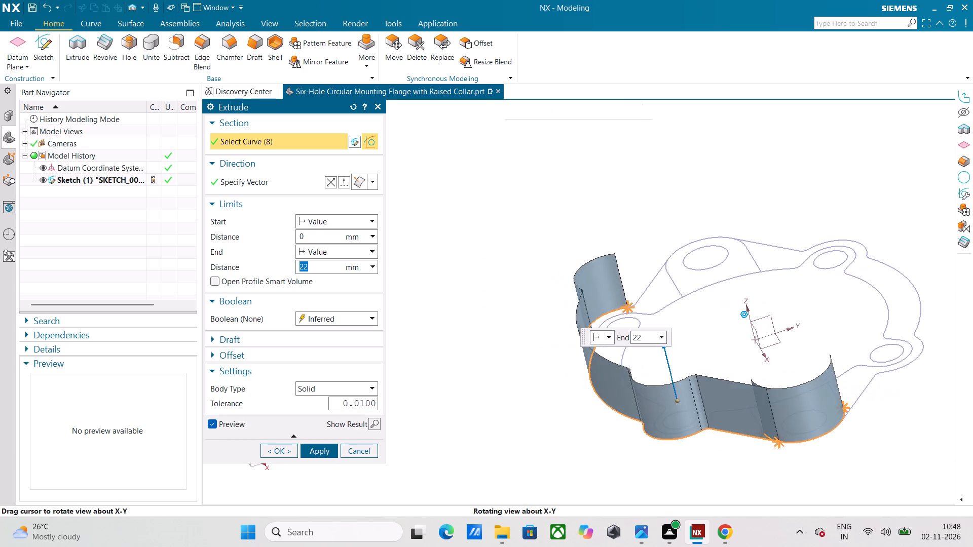
middle_click_drag(895, 388, 882, 396)
left_click(824, 417)
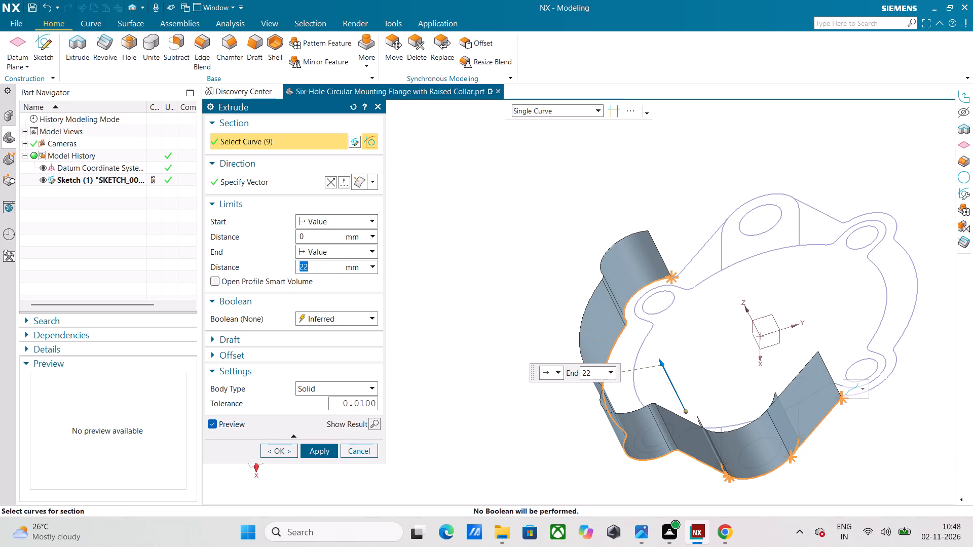
left_click(880, 383)
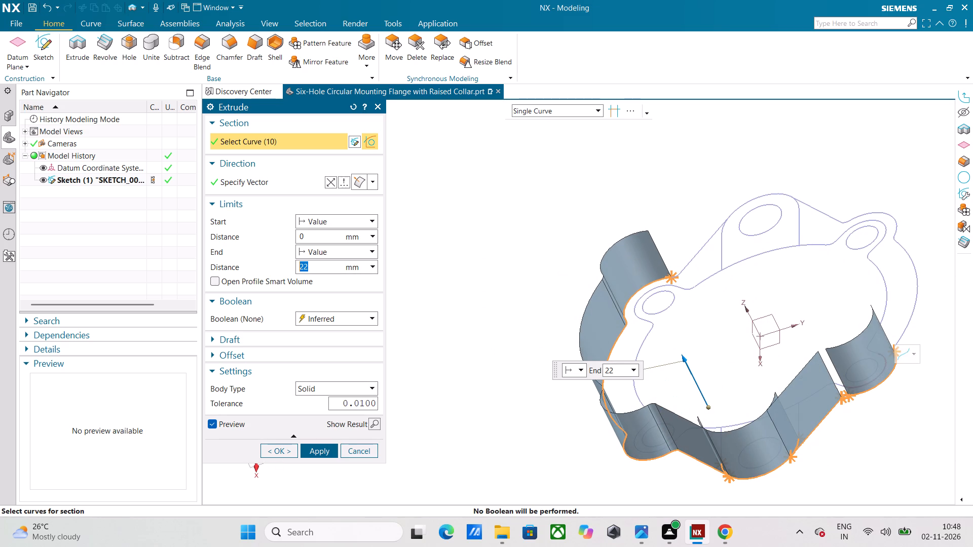
scroll(845, 400, "up", 7)
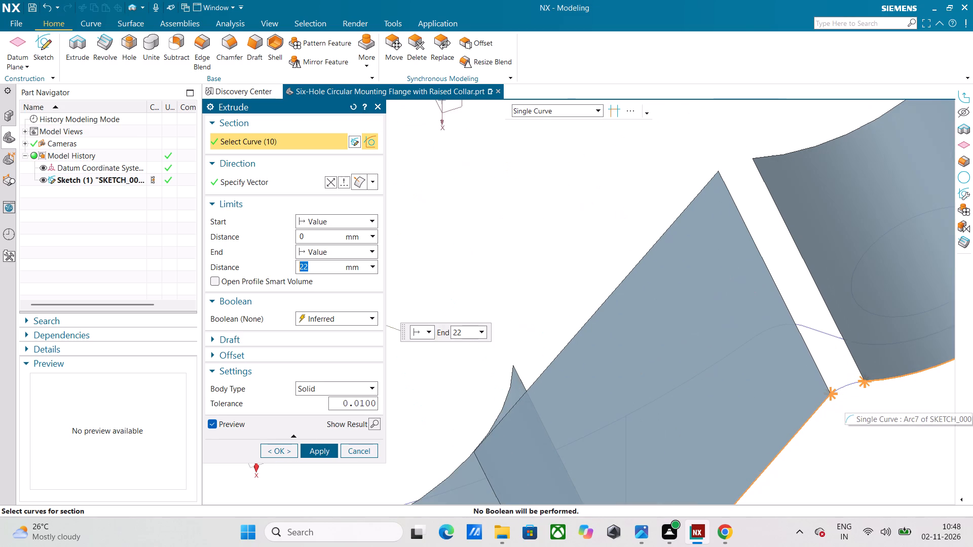
left_click(847, 385)
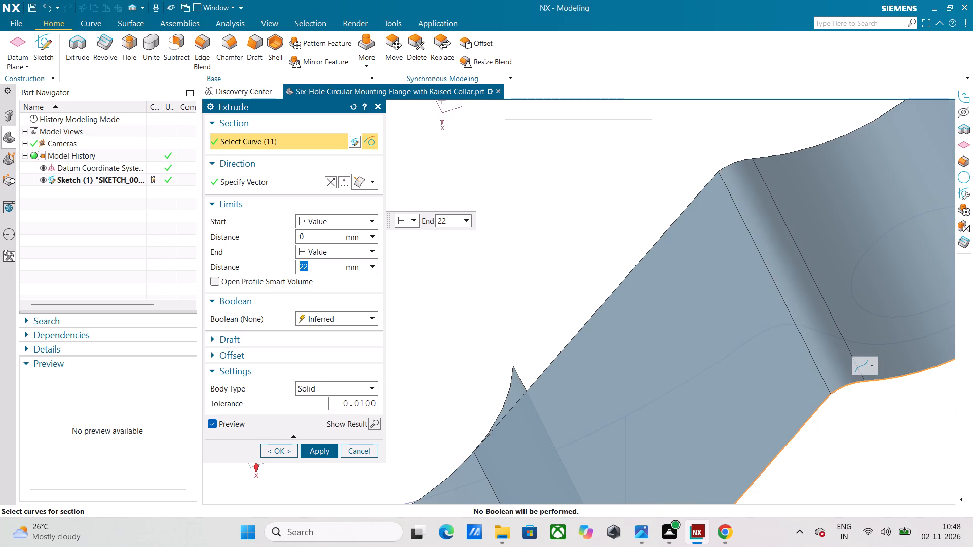
scroll(732, 436, "down", 3)
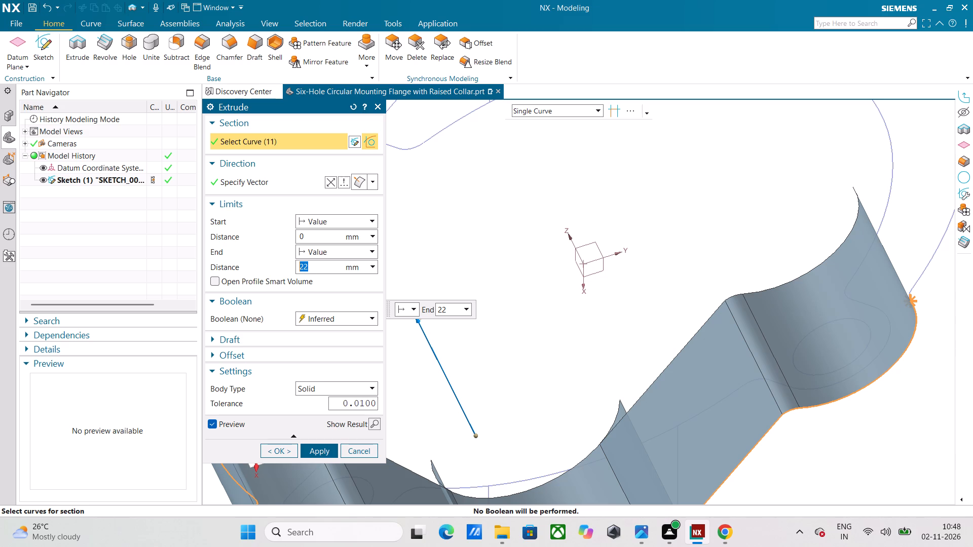
Add the opposite long rim arc, its end fillets, the last bolt lobe arc and the fillet and straight edge leading to the second ear.
left_click(916, 280)
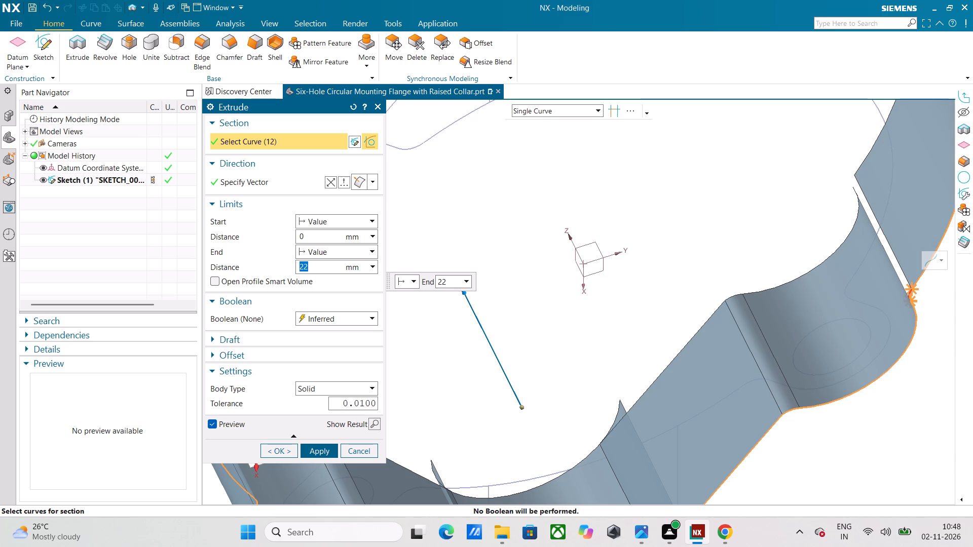
left_click(910, 291)
scroll(910, 291, "down", 2)
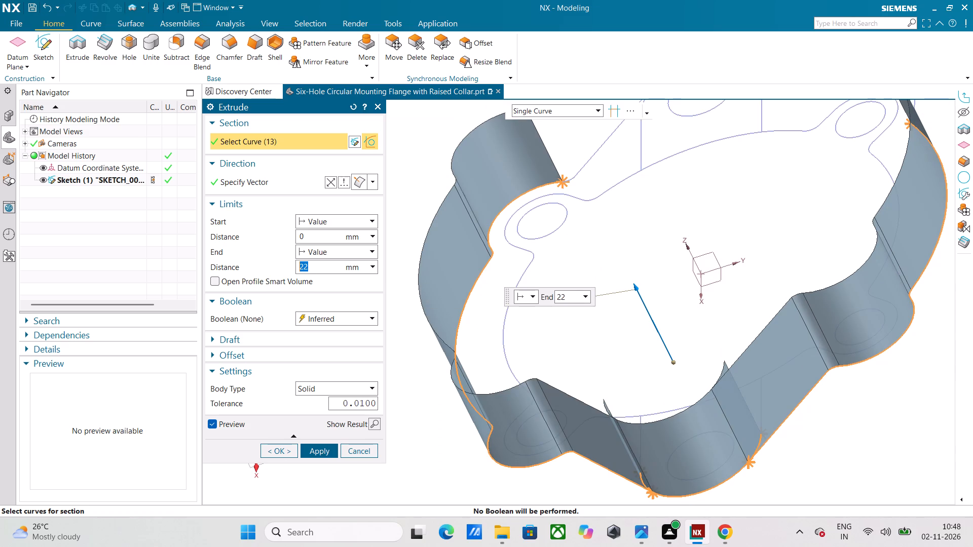
scroll(687, 287, "down", 3)
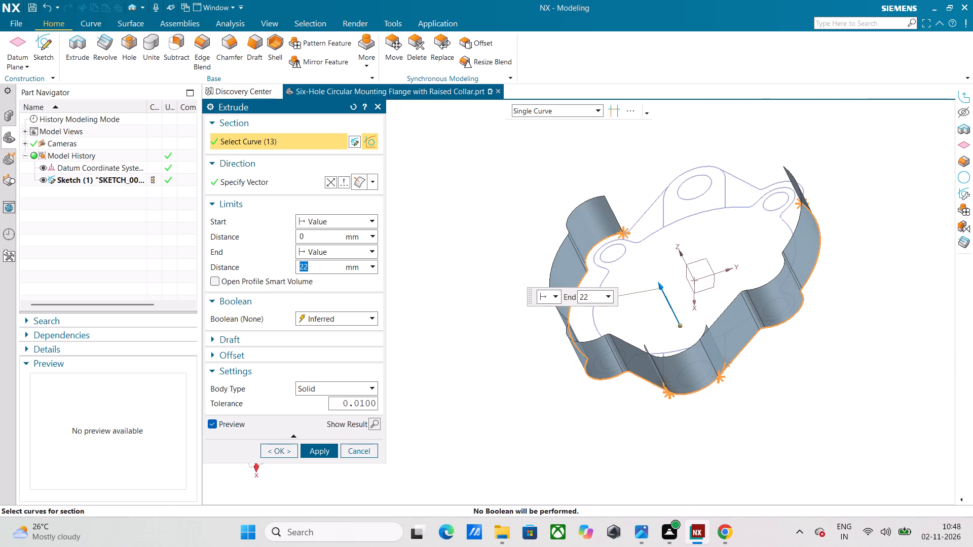
left_click(751, 189)
left_click(759, 188)
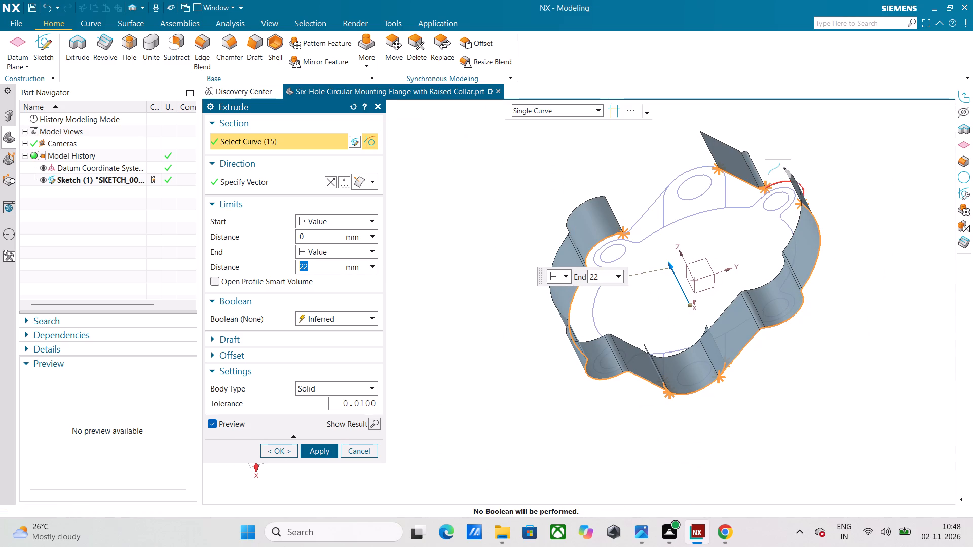
left_click(771, 183)
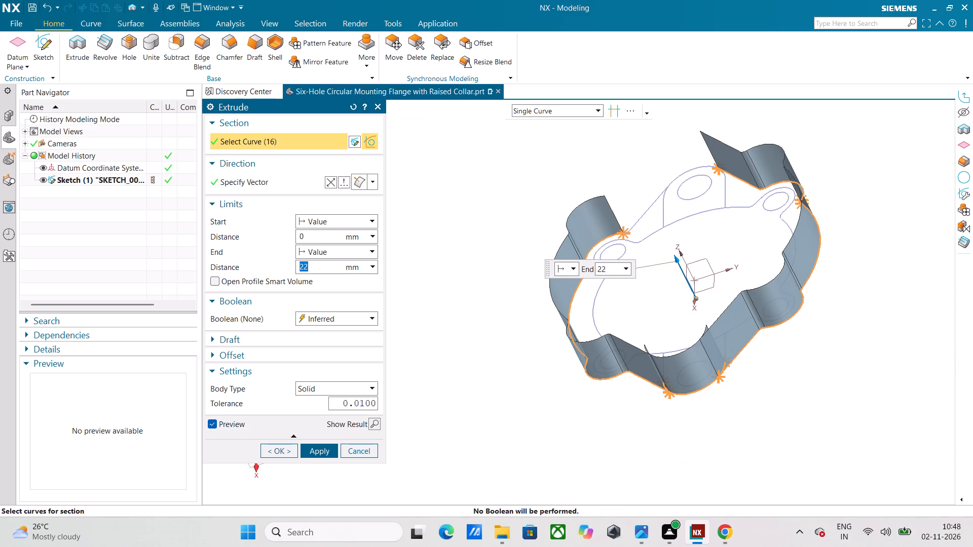
middle_click_drag(840, 224, 803, 275)
scroll(772, 232, "up", 3)
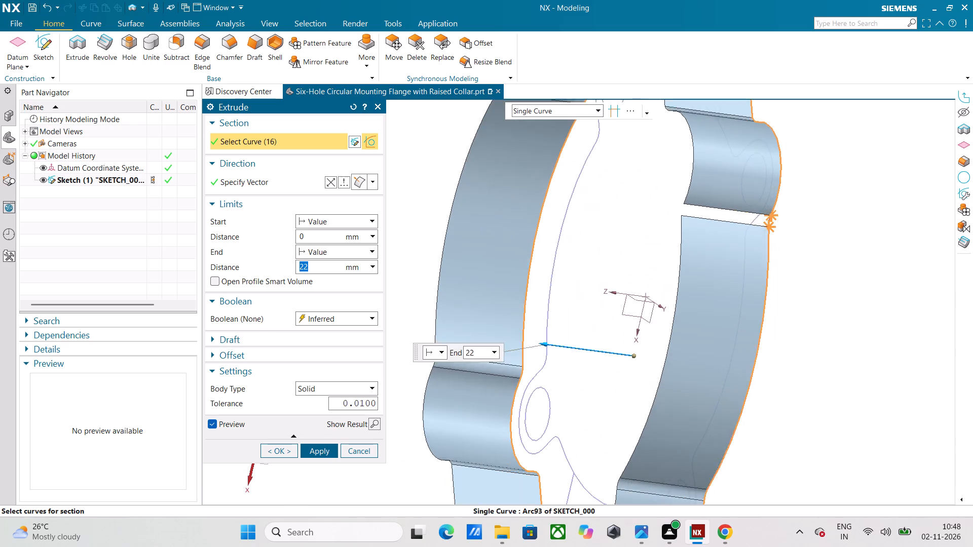
scroll(774, 226, "up", 6)
left_click(760, 217)
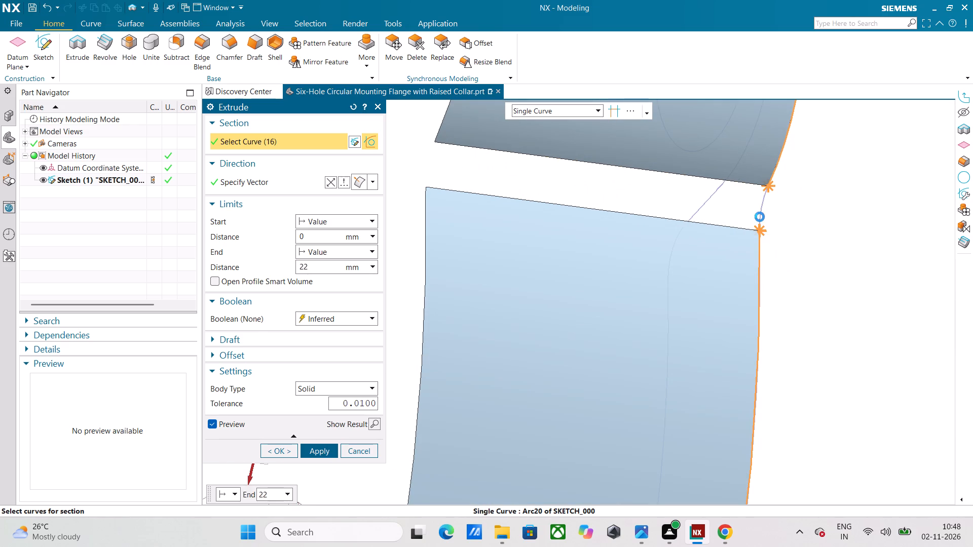
scroll(760, 216, "down", 10)
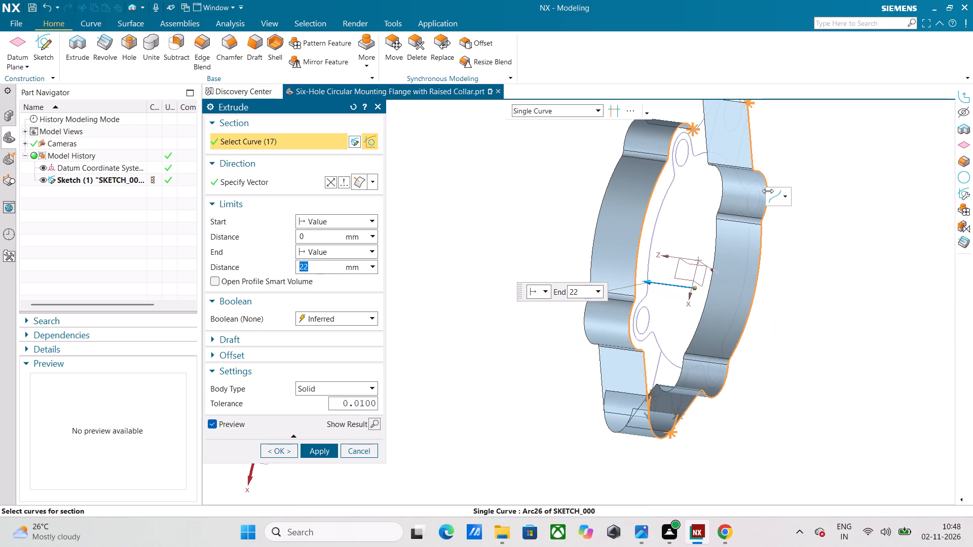
Close the outer contour section with the first lobe's remaining fillet, the second ear's other straight edge and its end arc.
middle_click_drag(797, 167, 835, 233)
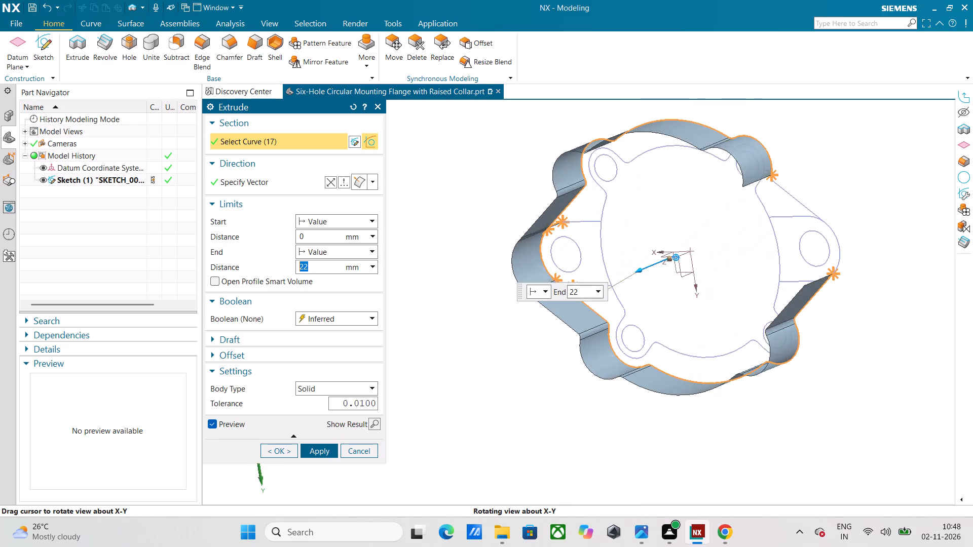
middle_click_drag(835, 233, 835, 226)
scroll(781, 178, "up", 6)
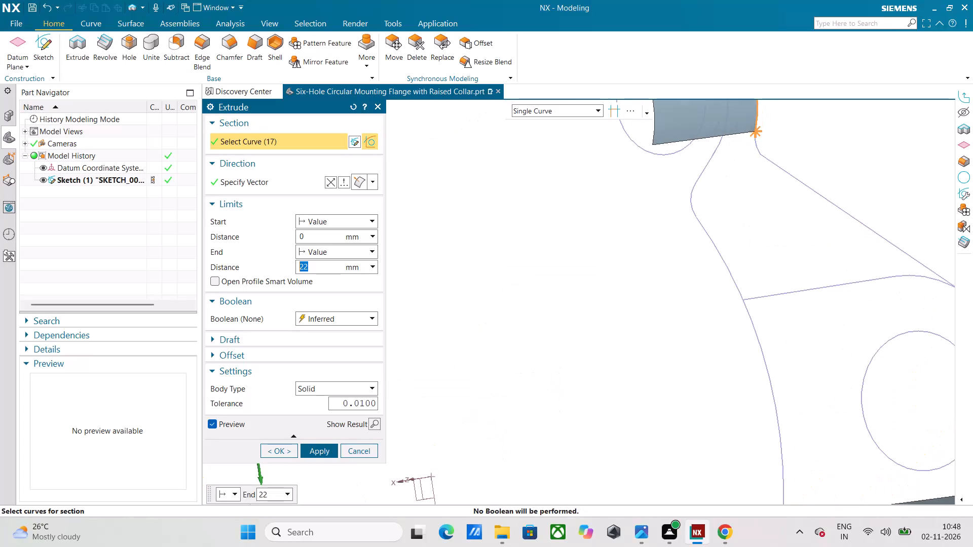
left_click(758, 149)
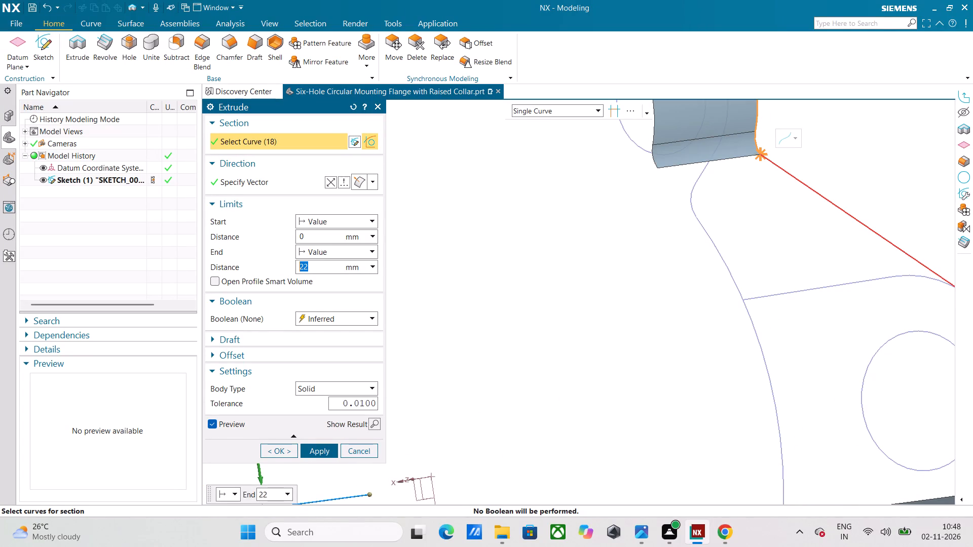
left_click(782, 173)
scroll(795, 177, "down", 4)
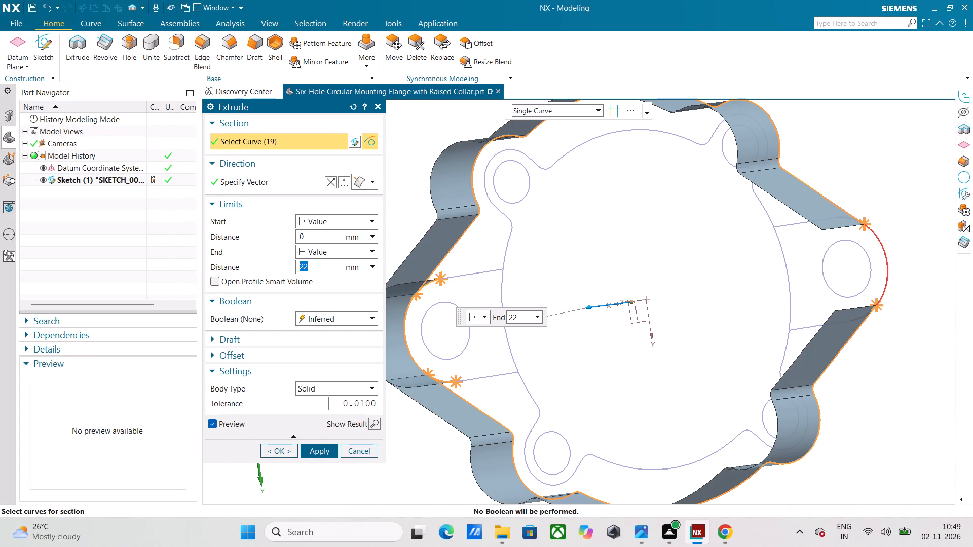
left_click(886, 252)
scroll(884, 254, "down", 2)
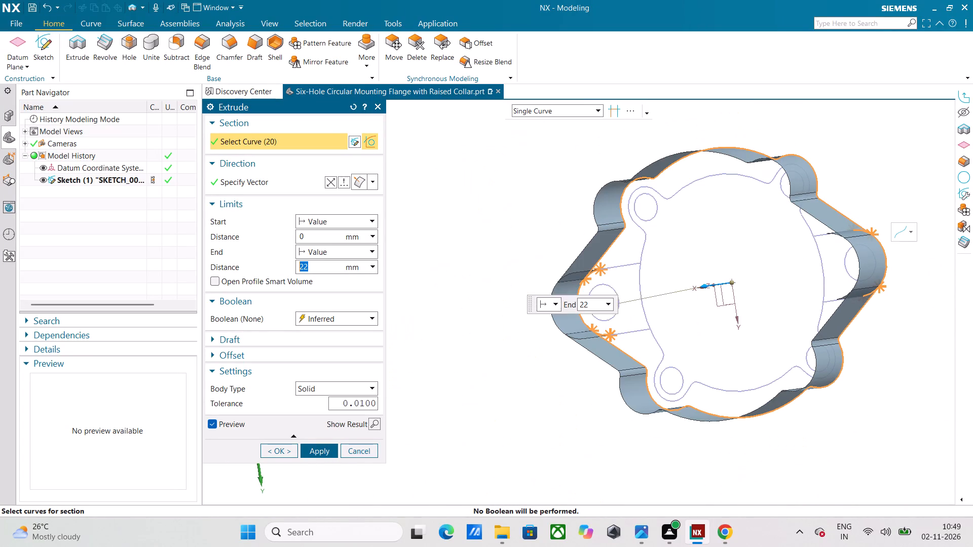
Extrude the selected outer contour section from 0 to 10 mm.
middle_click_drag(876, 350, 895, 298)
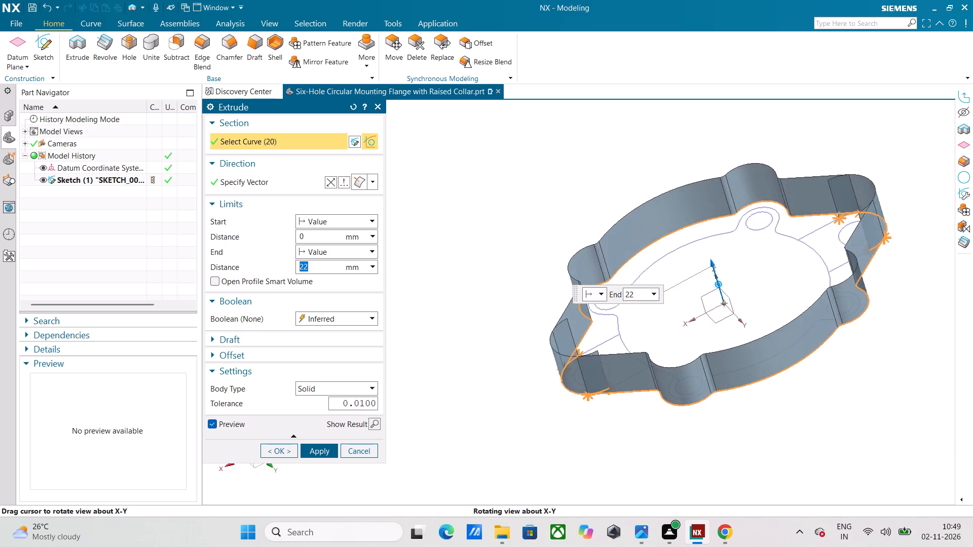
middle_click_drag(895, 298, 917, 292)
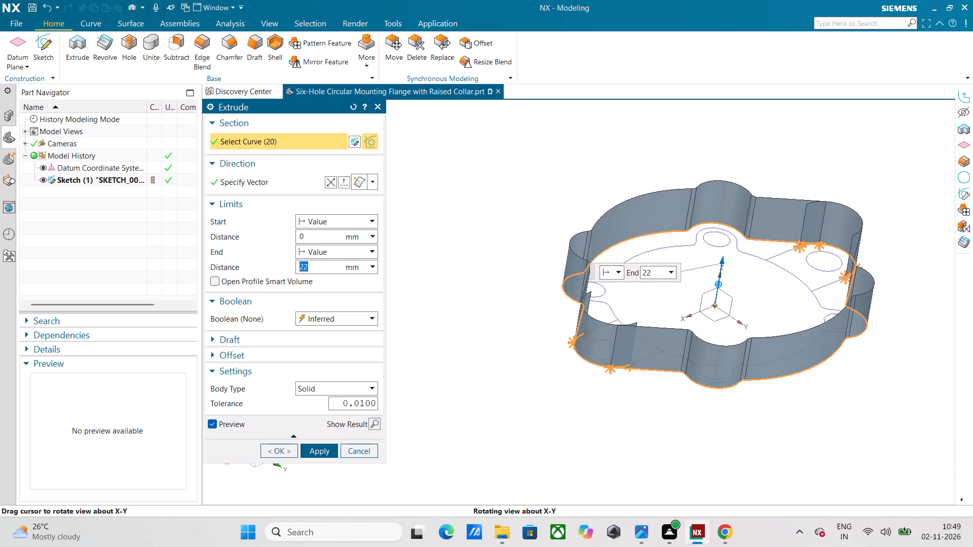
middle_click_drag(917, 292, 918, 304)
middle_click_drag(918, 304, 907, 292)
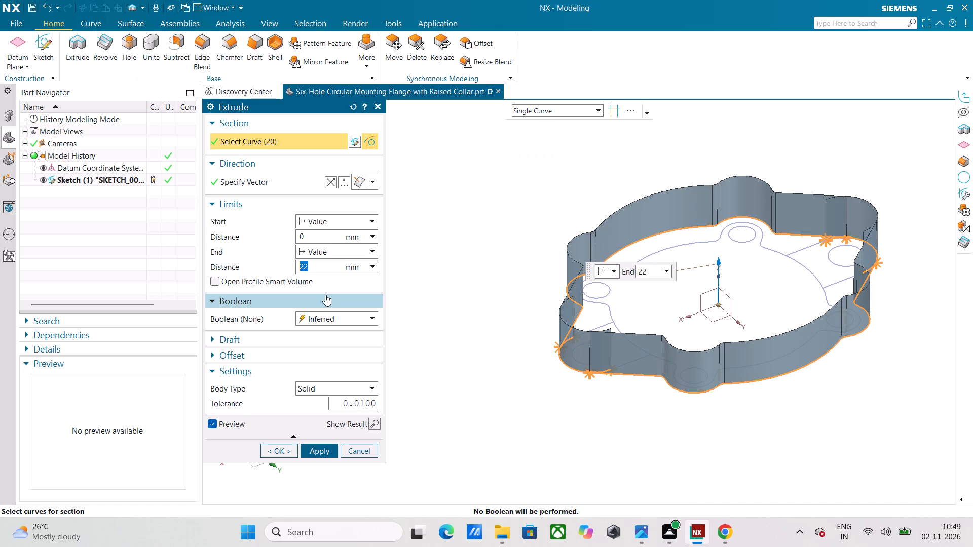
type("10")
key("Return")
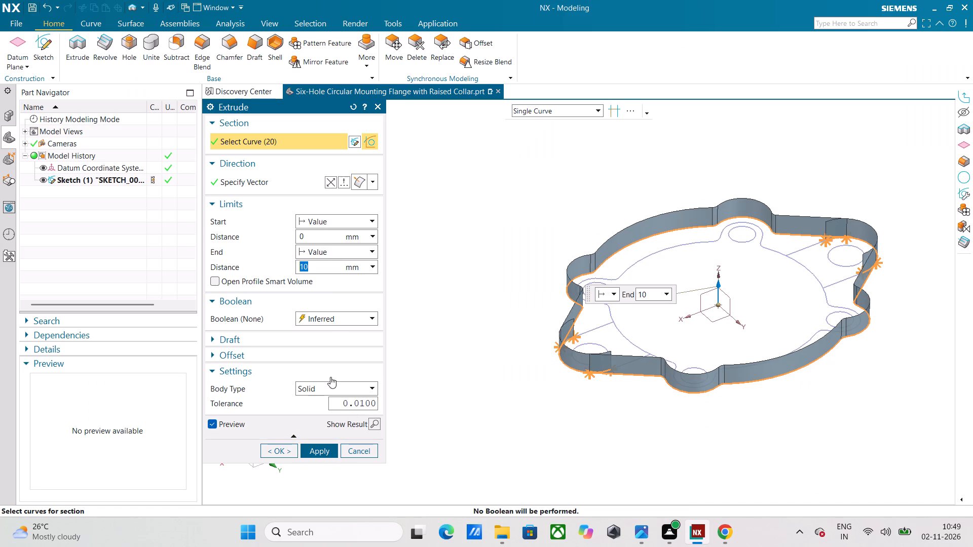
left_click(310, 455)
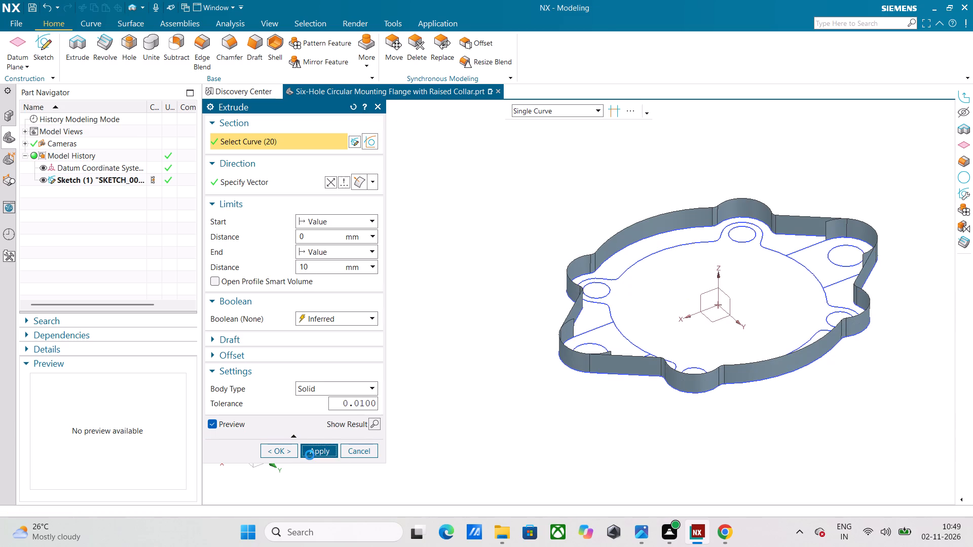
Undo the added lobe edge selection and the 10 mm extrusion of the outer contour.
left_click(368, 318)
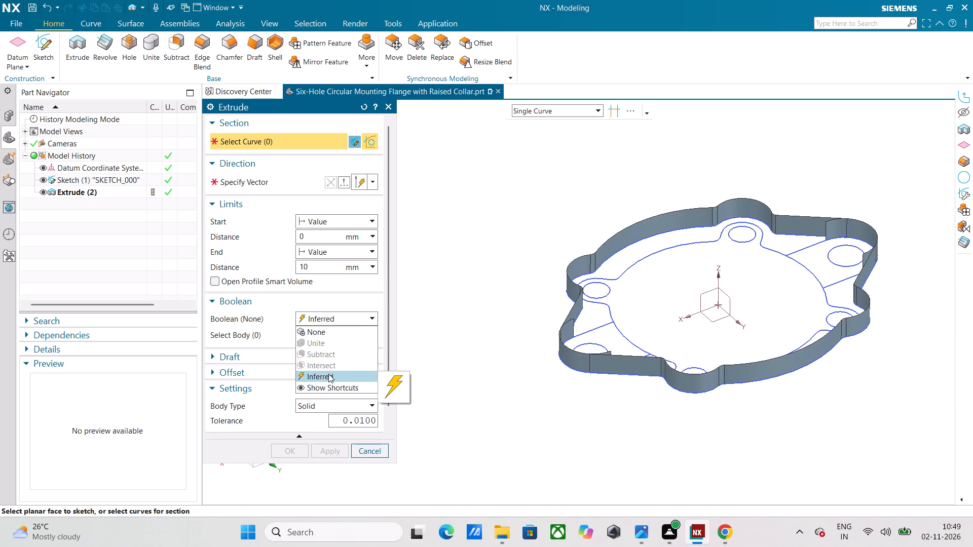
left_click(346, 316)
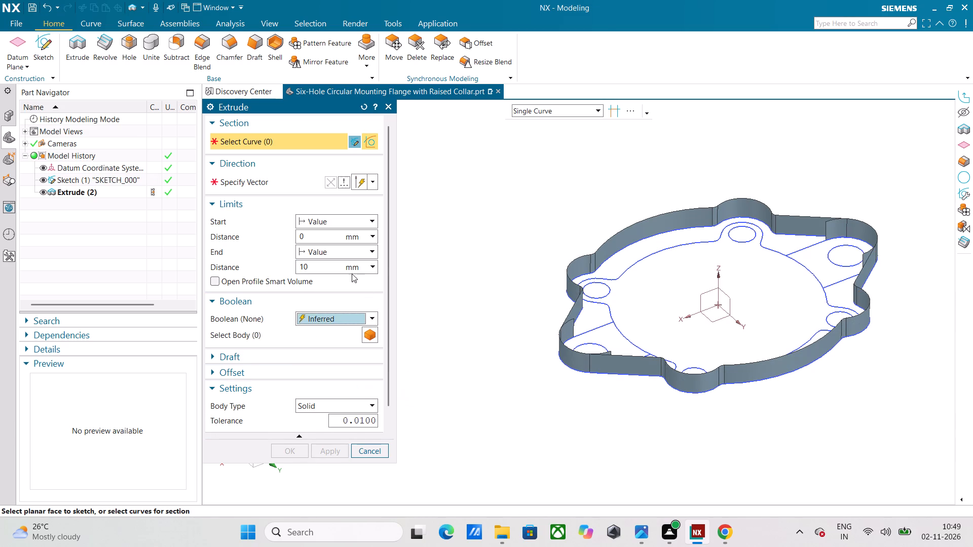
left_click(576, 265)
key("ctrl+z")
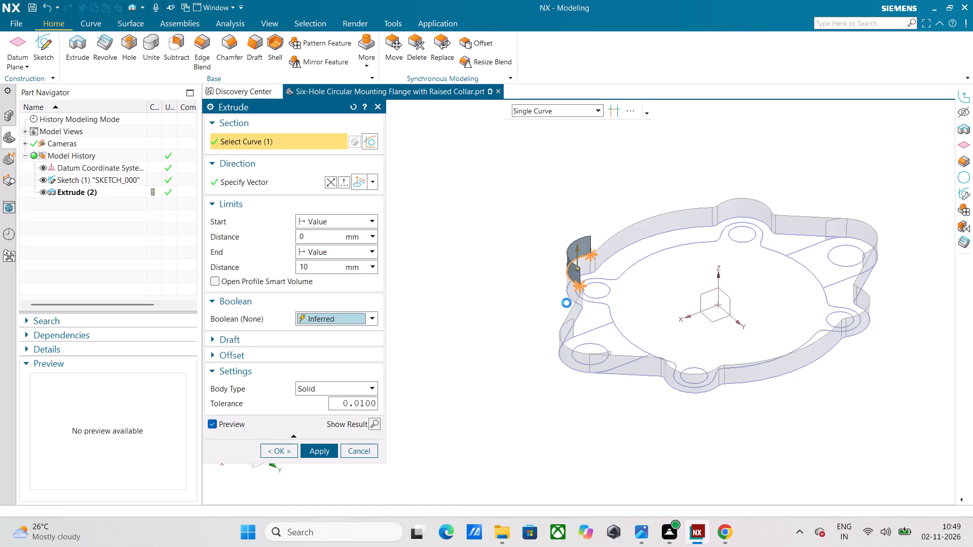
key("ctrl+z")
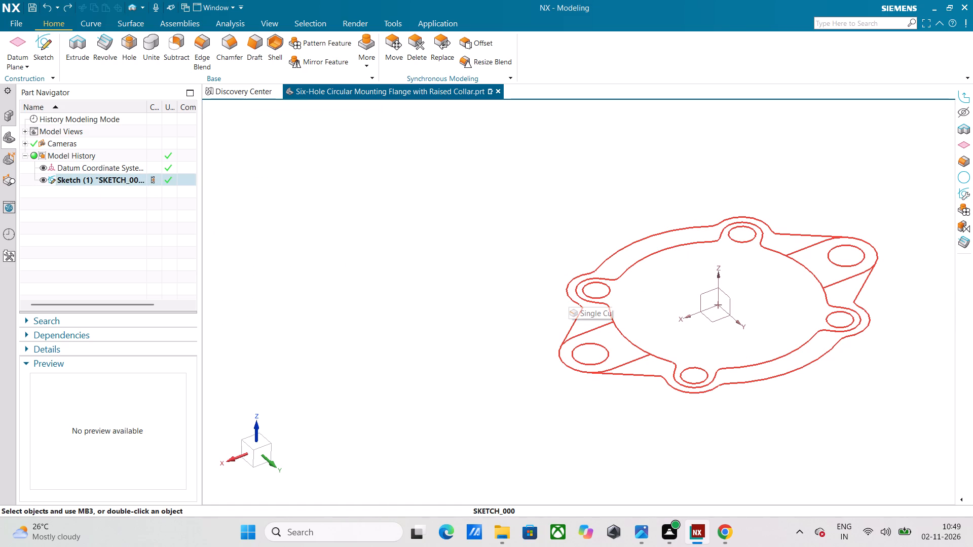
Extrude the whole flange sketch 10 mm as a solid base plate with its six bolt holes.
left_click(569, 294)
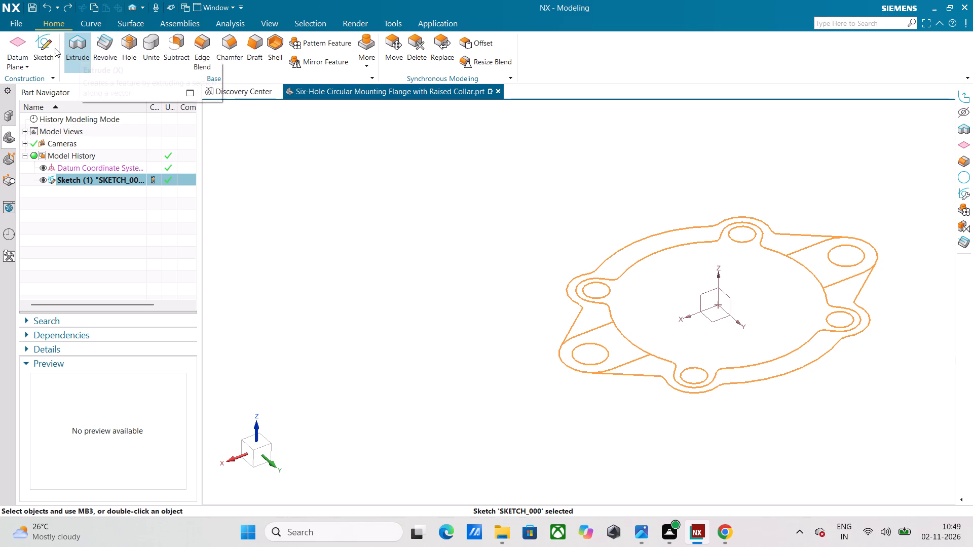
left_click(82, 52)
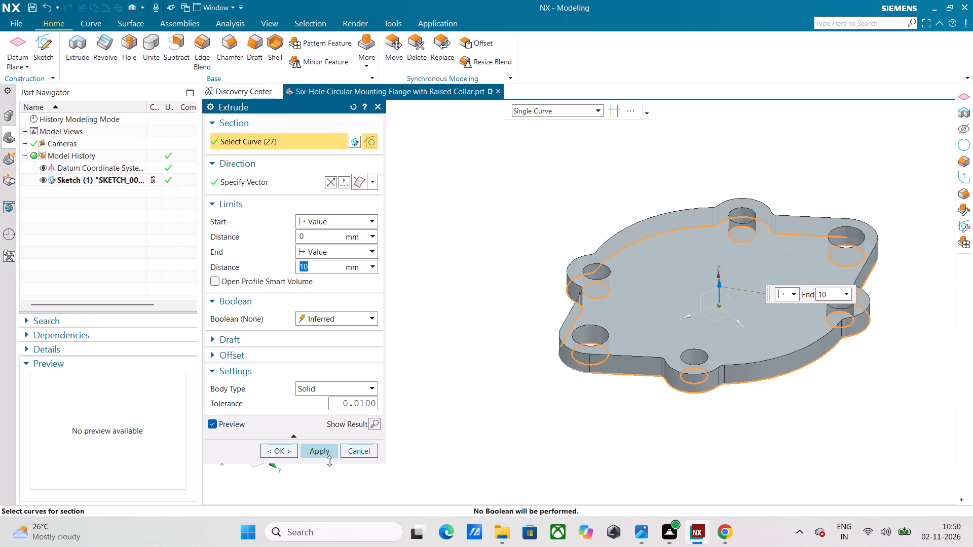
left_click(328, 455)
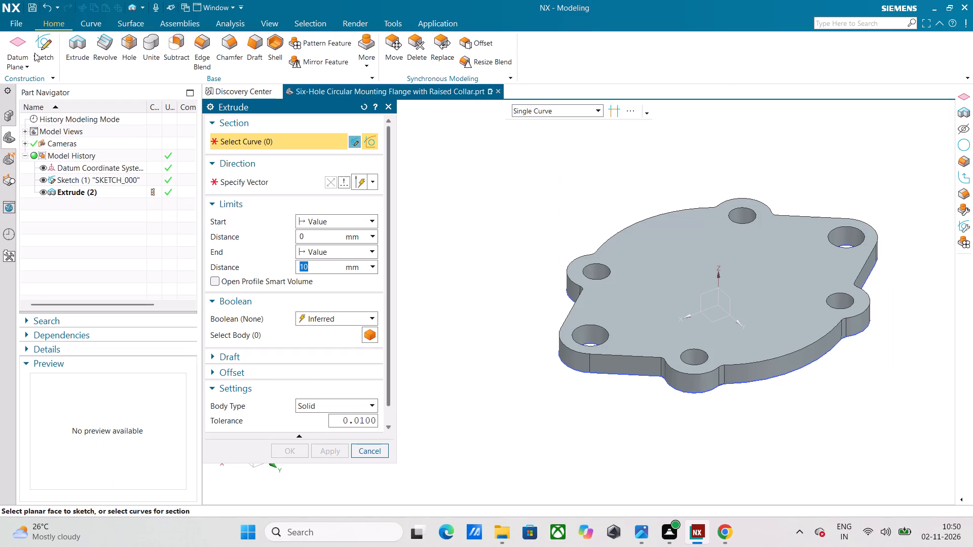
Create a new sketch on the Top plane.
left_click(39, 48)
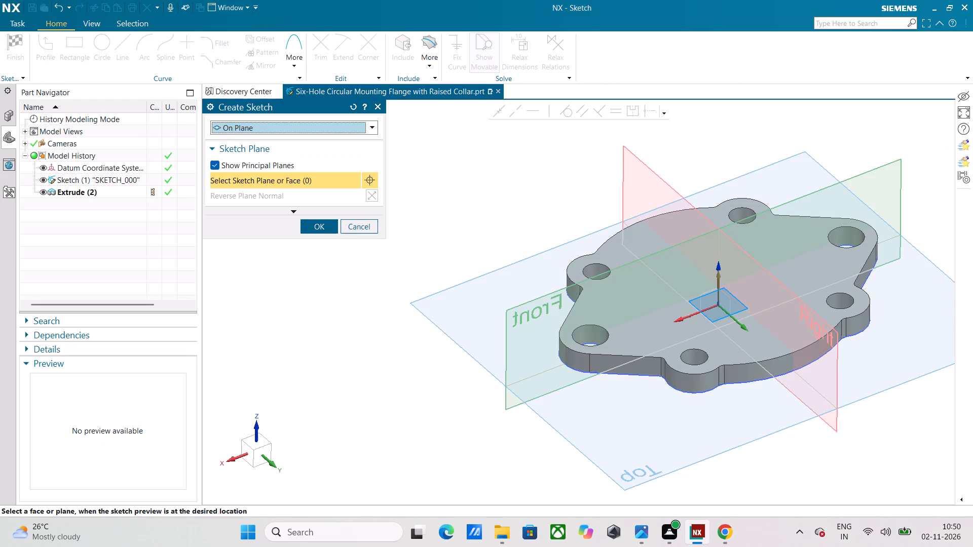
left_click(718, 457)
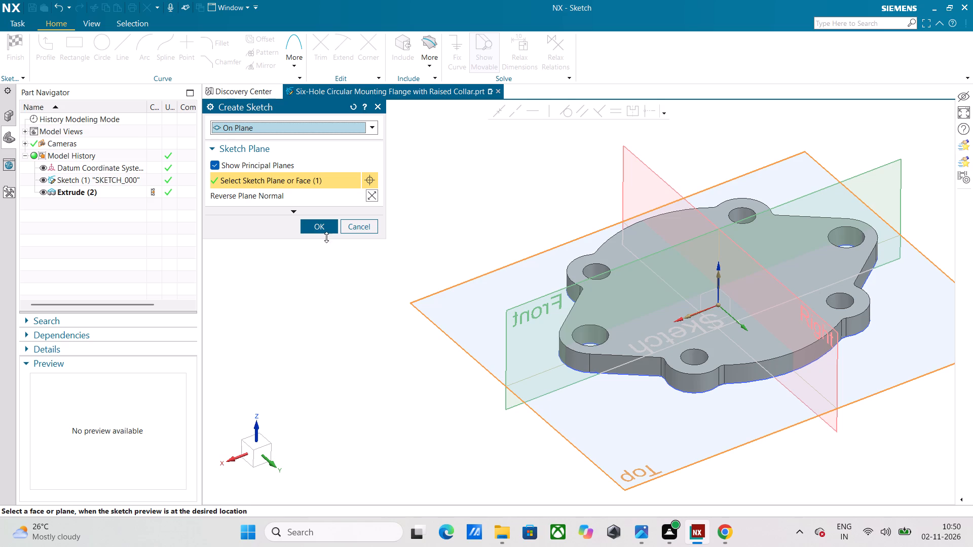
left_click(321, 231)
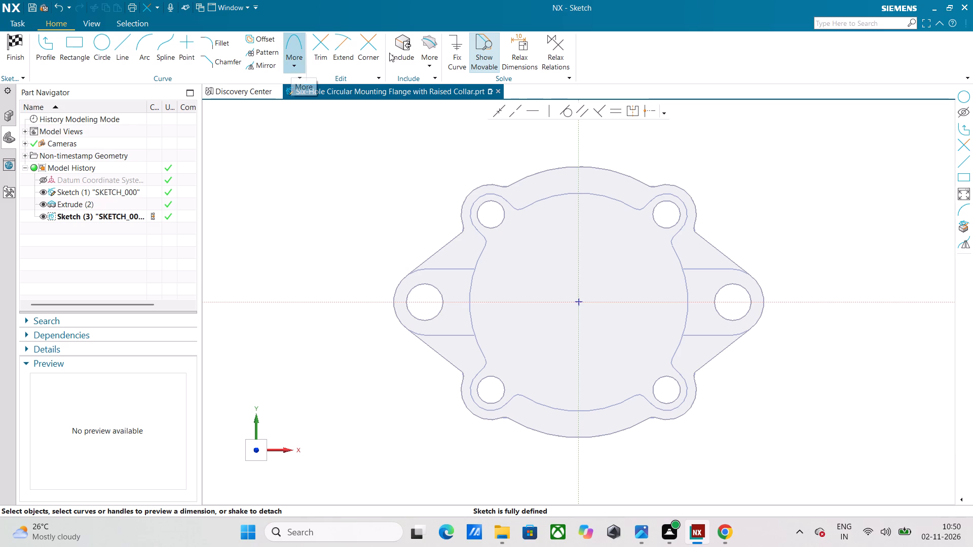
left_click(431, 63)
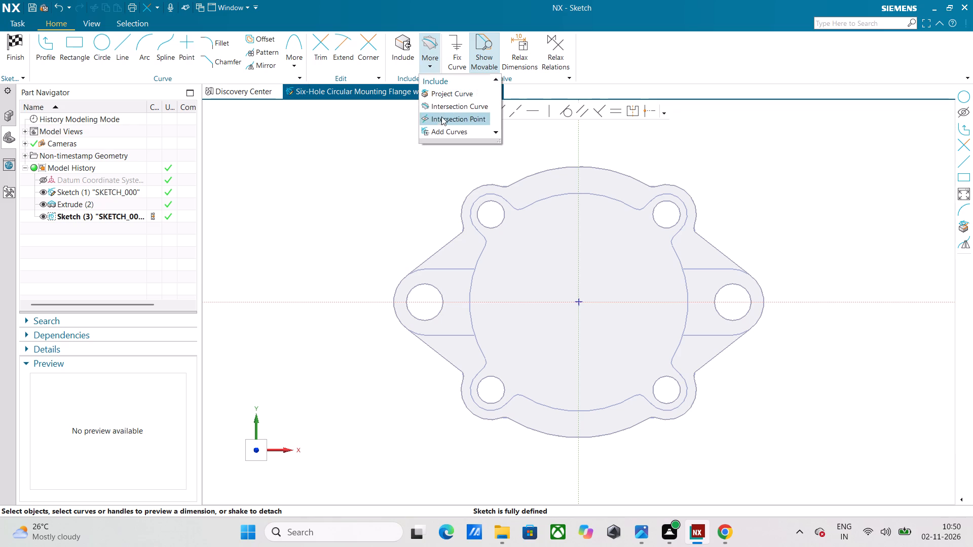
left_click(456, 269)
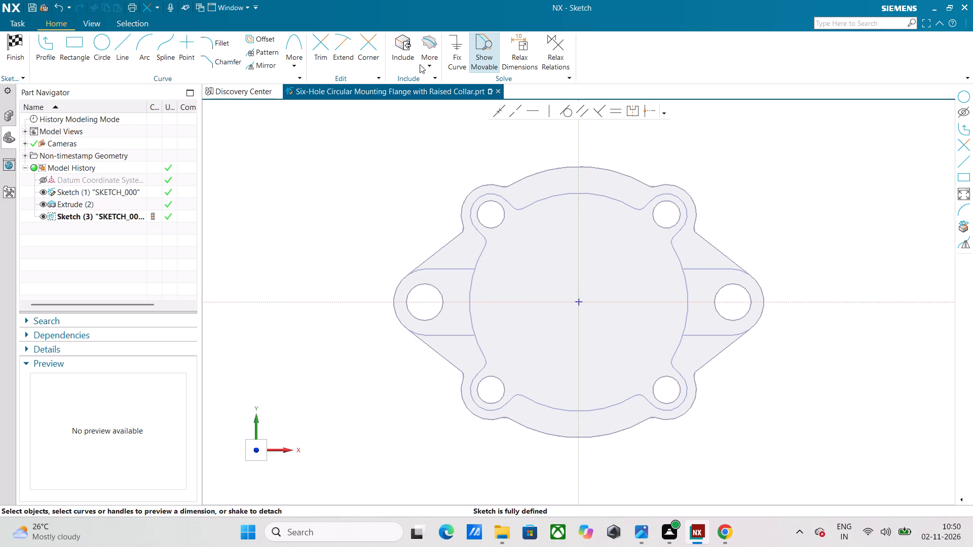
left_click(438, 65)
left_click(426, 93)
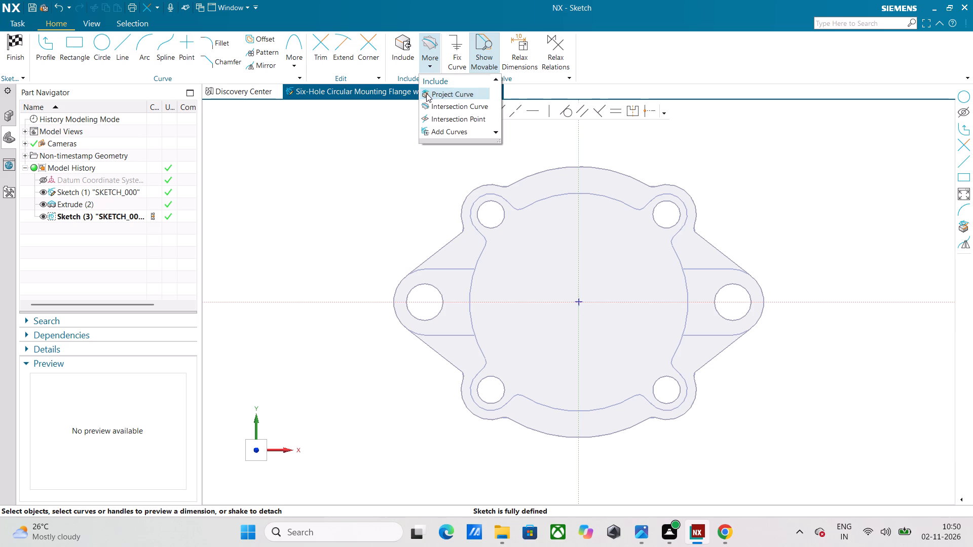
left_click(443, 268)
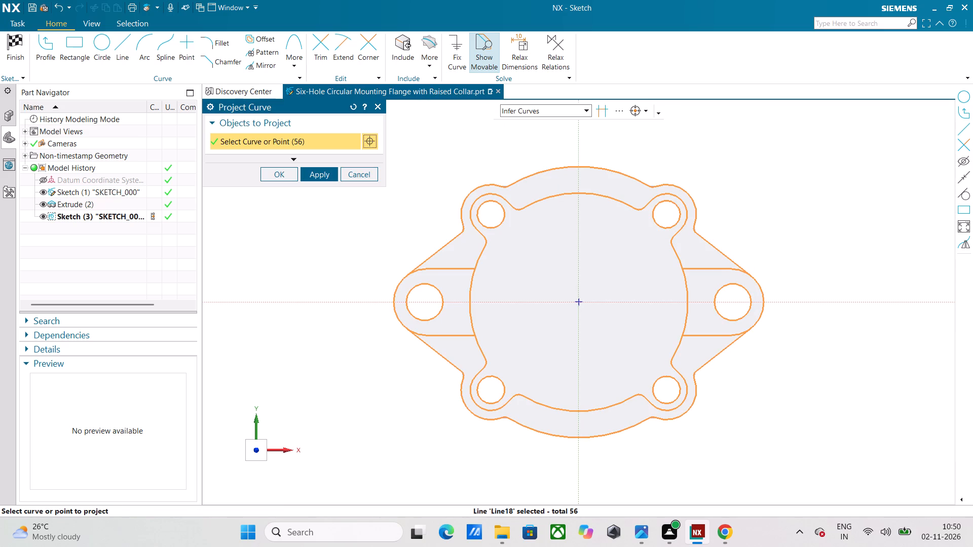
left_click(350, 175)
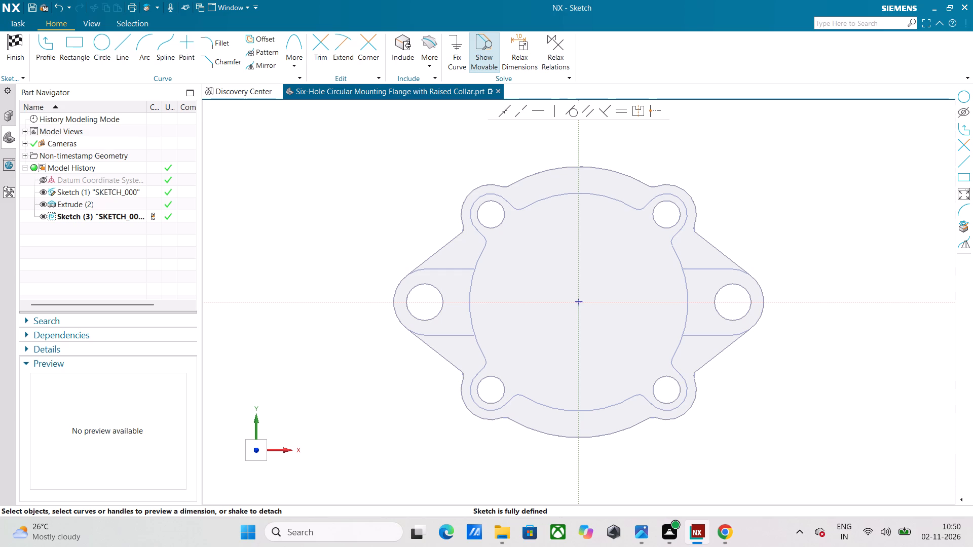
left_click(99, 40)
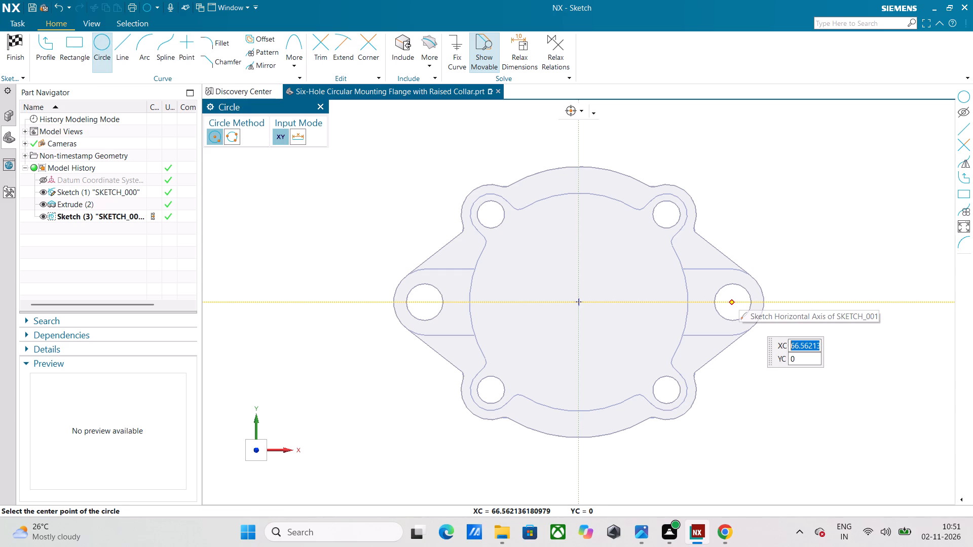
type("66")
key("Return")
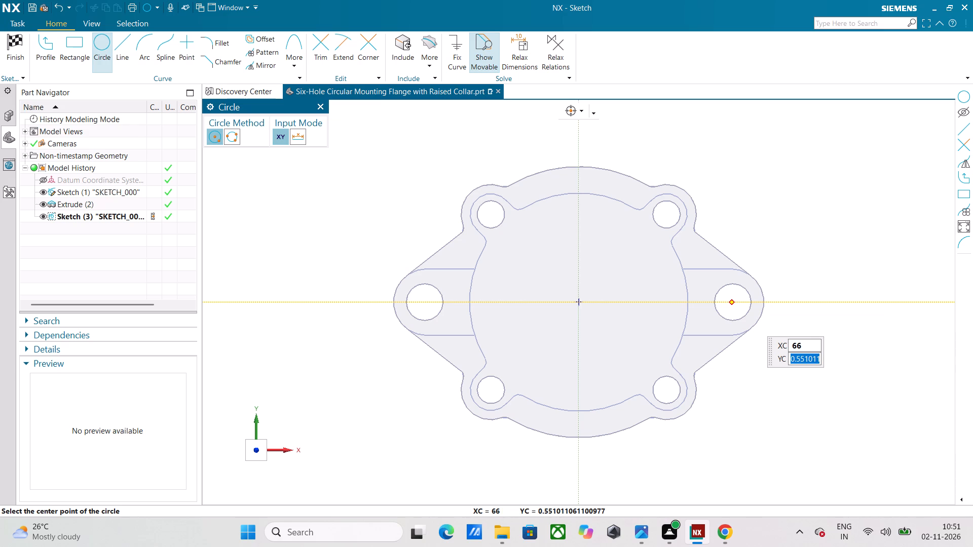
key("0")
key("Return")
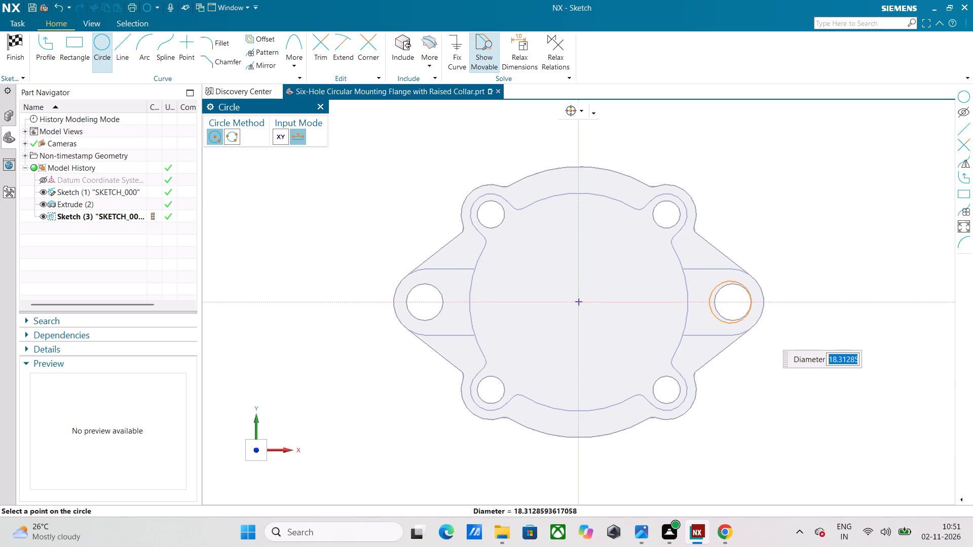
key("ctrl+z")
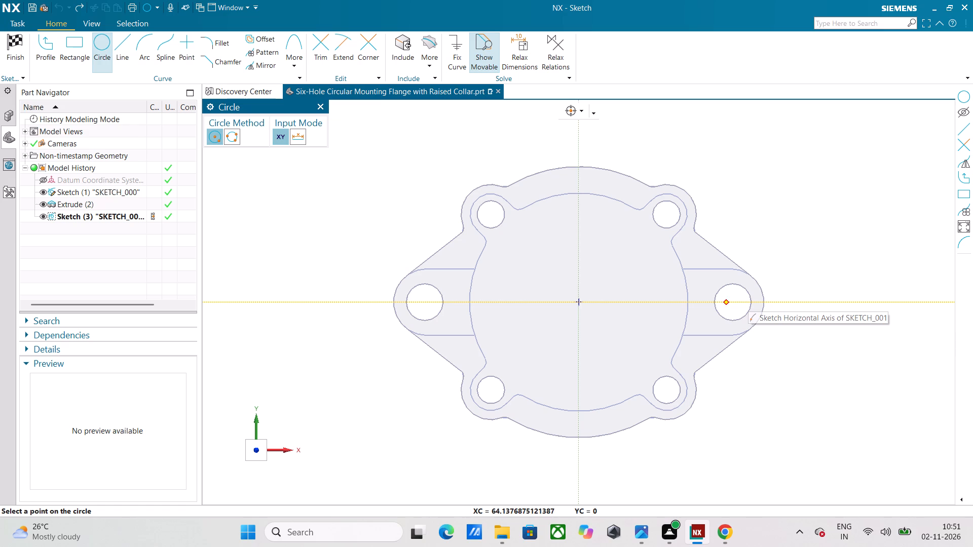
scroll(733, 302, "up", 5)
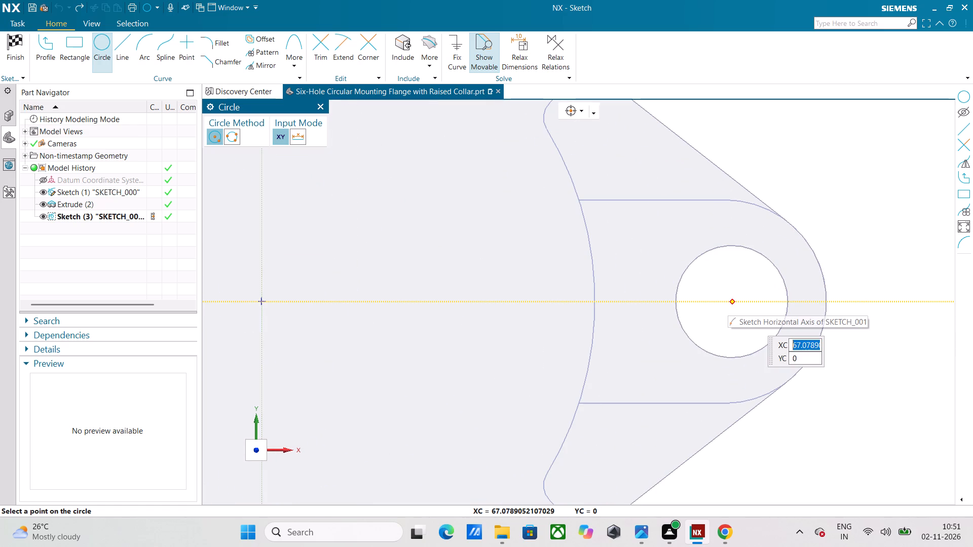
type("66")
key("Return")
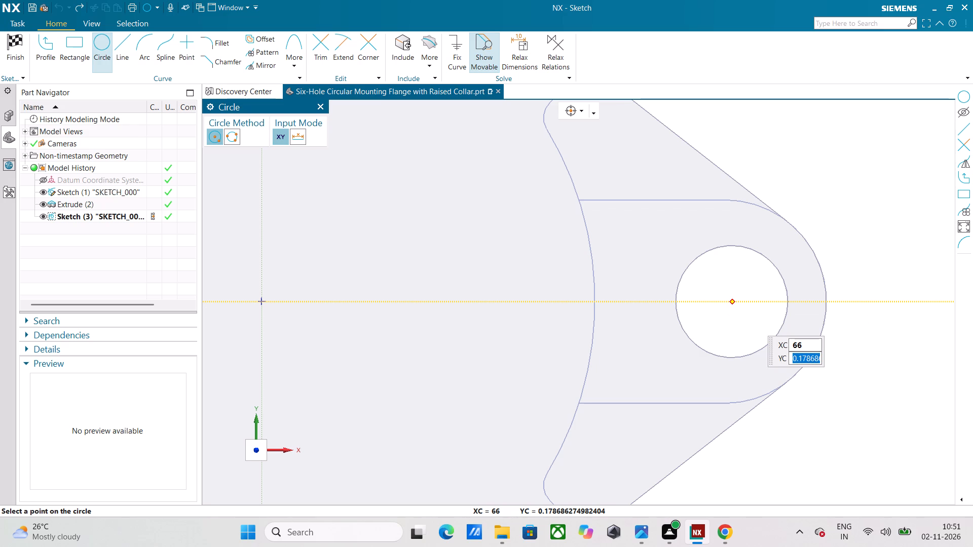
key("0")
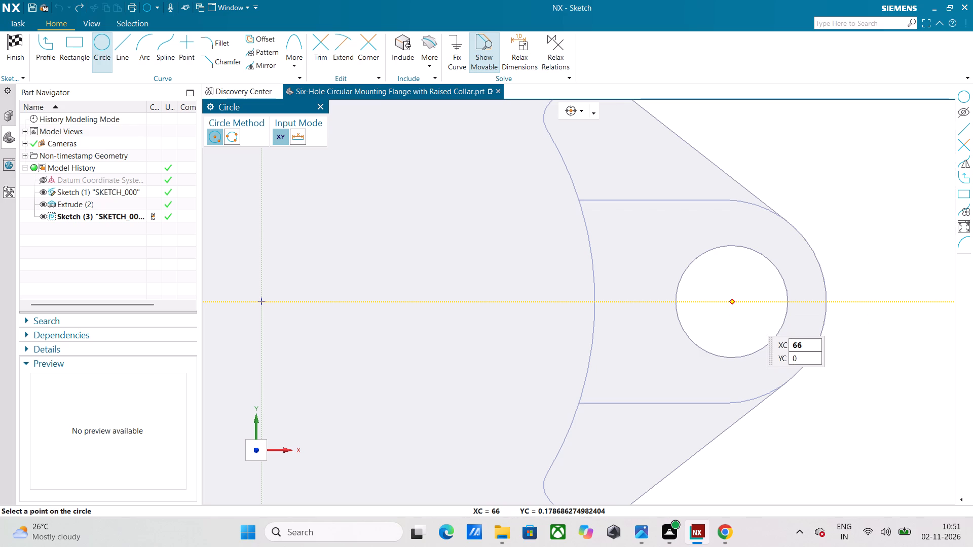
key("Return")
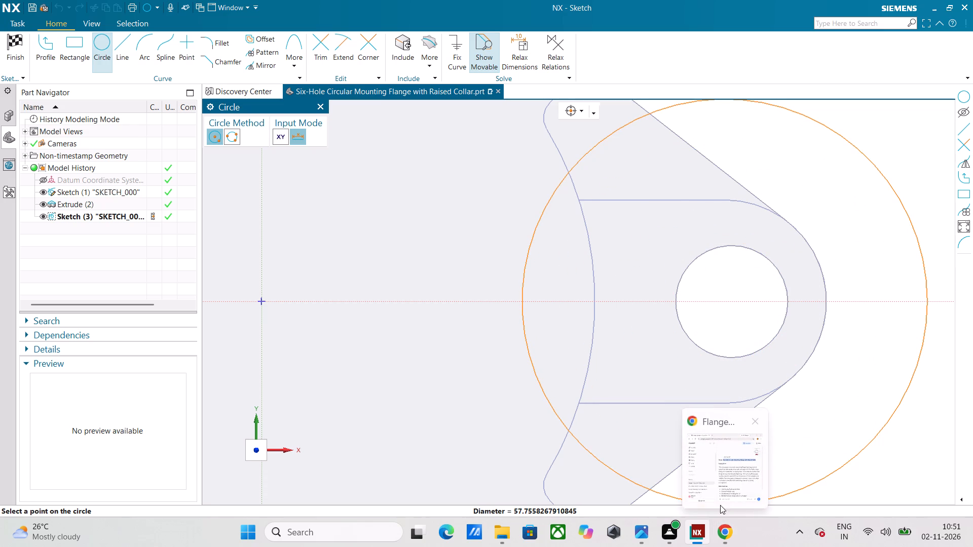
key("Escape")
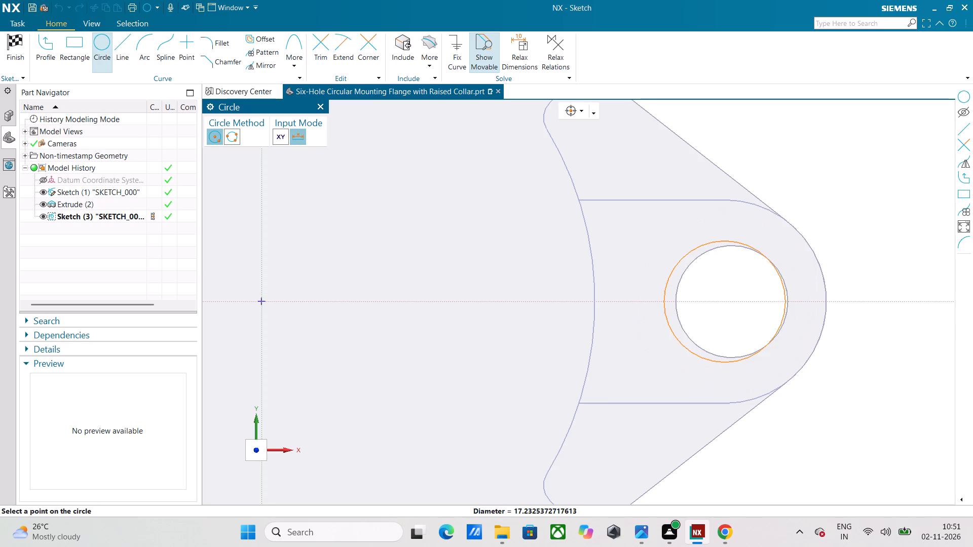
Sketch a 78 mm diameter circle centred on the origin and finish the sketch.
scroll(676, 329, "down", 4)
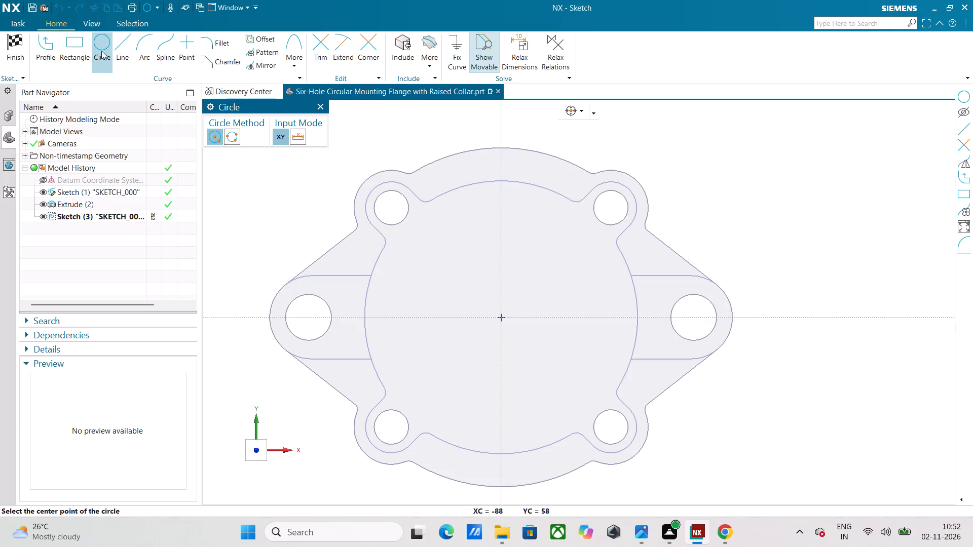
left_click(503, 318)
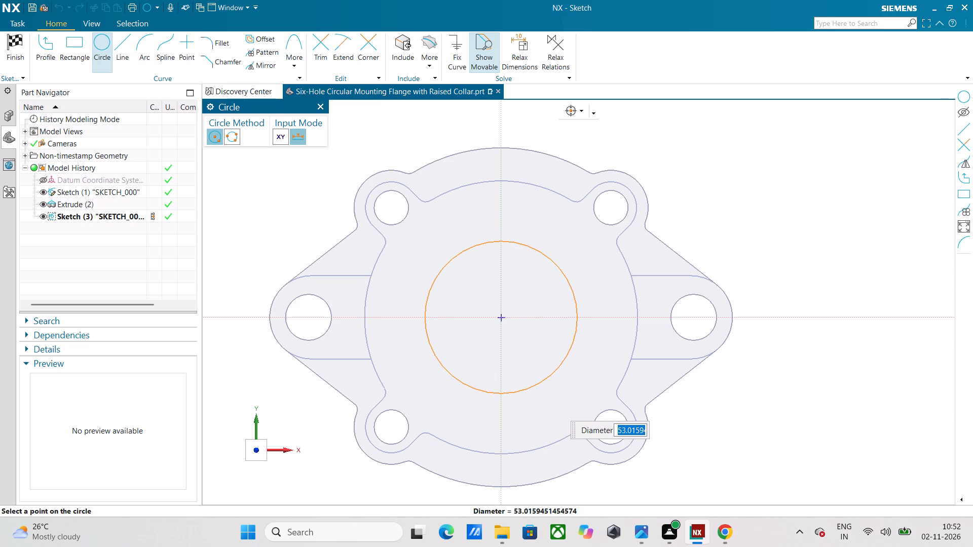
type("78")
key("Return")
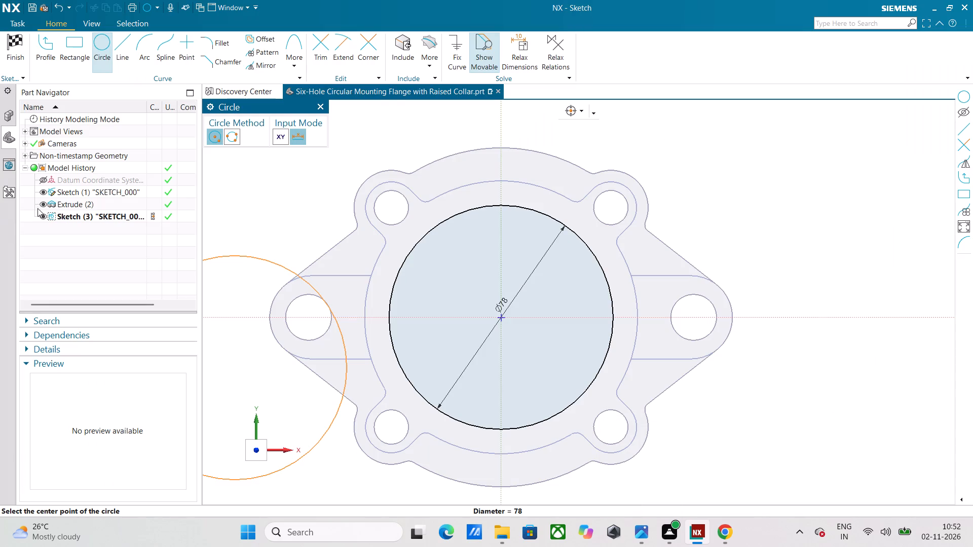
left_click(6, 41)
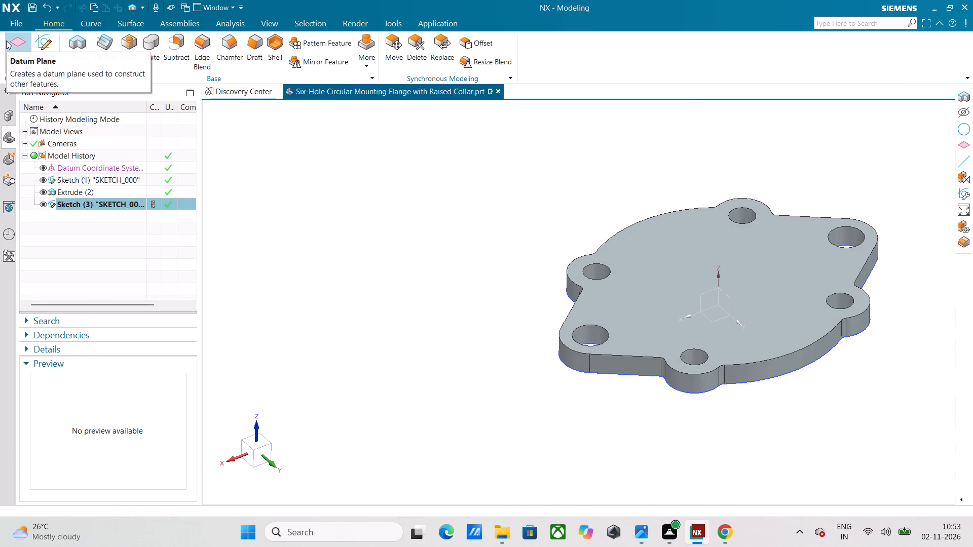
Extrude the 78 mm circle from 0 to 22 mm and unite it with the base plate as a raised central boss.
left_click(74, 53)
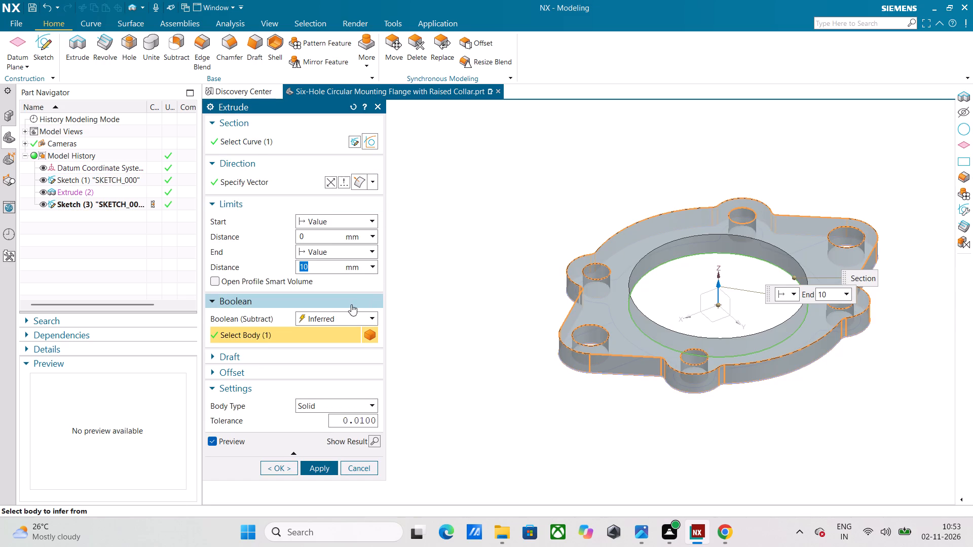
left_click(315, 266)
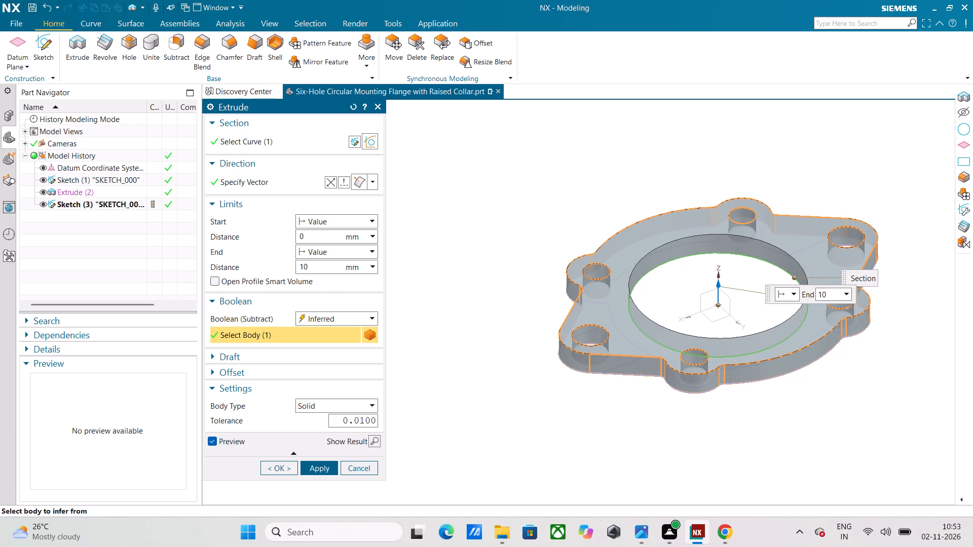
key("BackSpace")
key("BackSpace")
key("1")
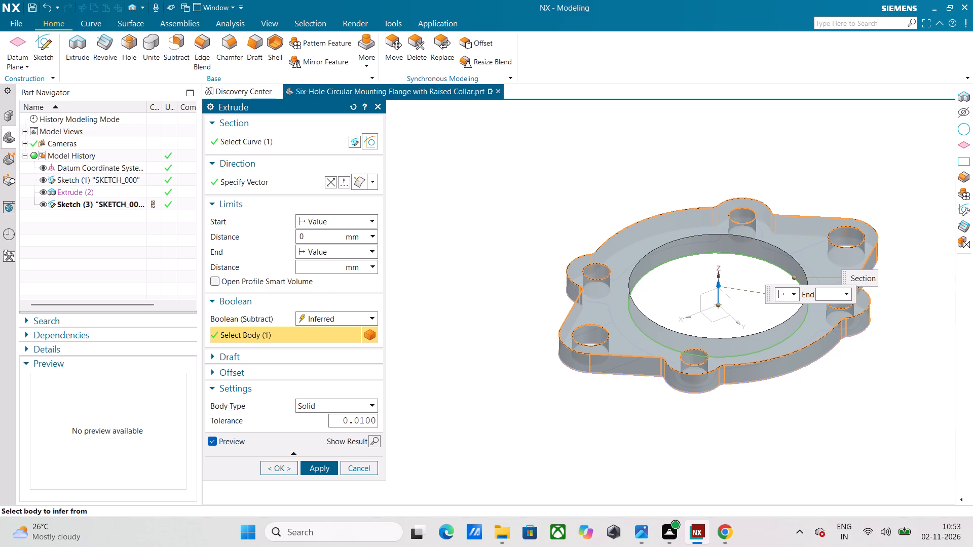
key("BackSpace")
type("22")
left_click(375, 316)
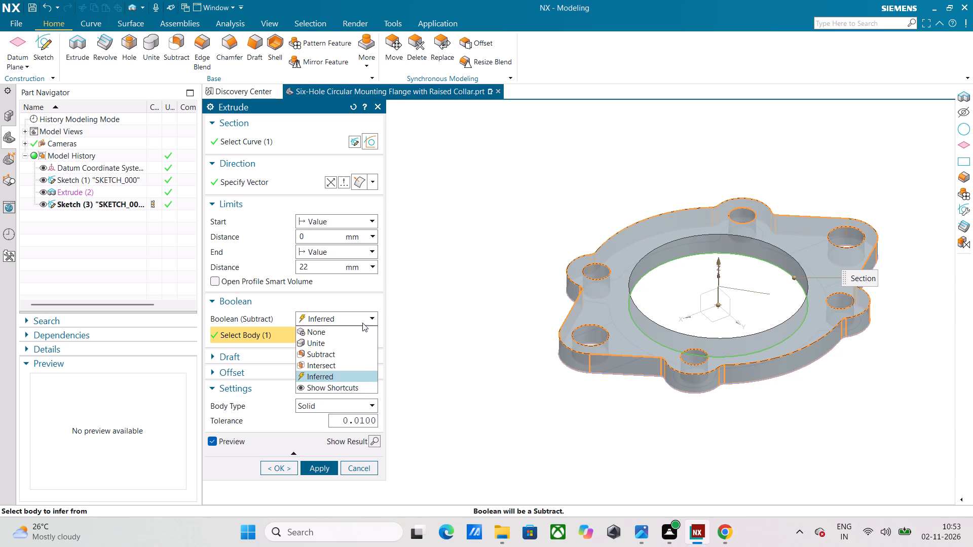
left_click(343, 344)
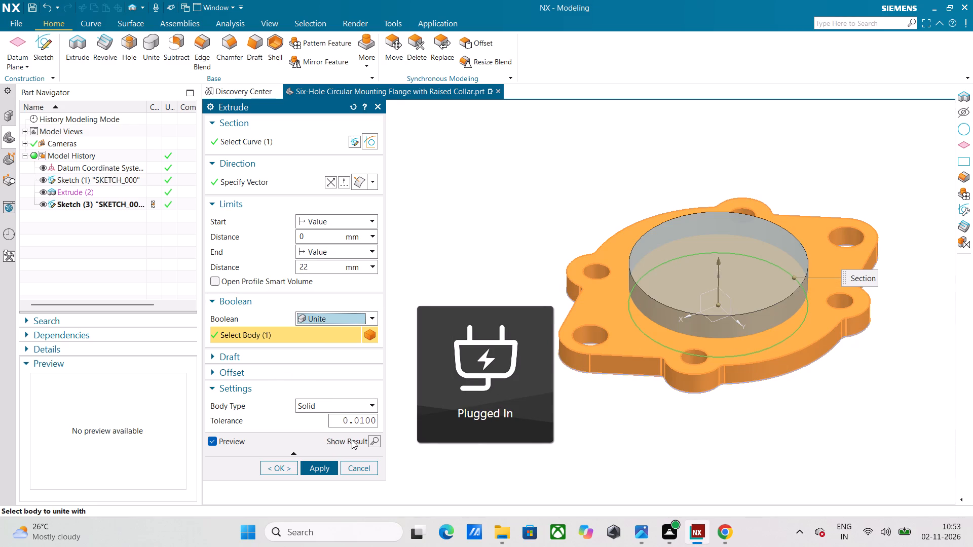
left_click(314, 465)
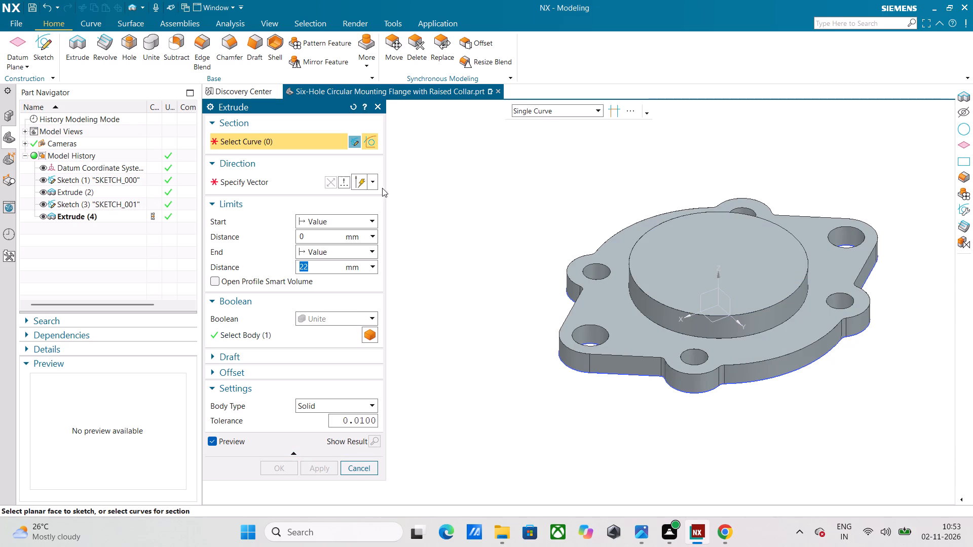
Start the Edge Blend command for rounding the flange's edges.
left_click(205, 55)
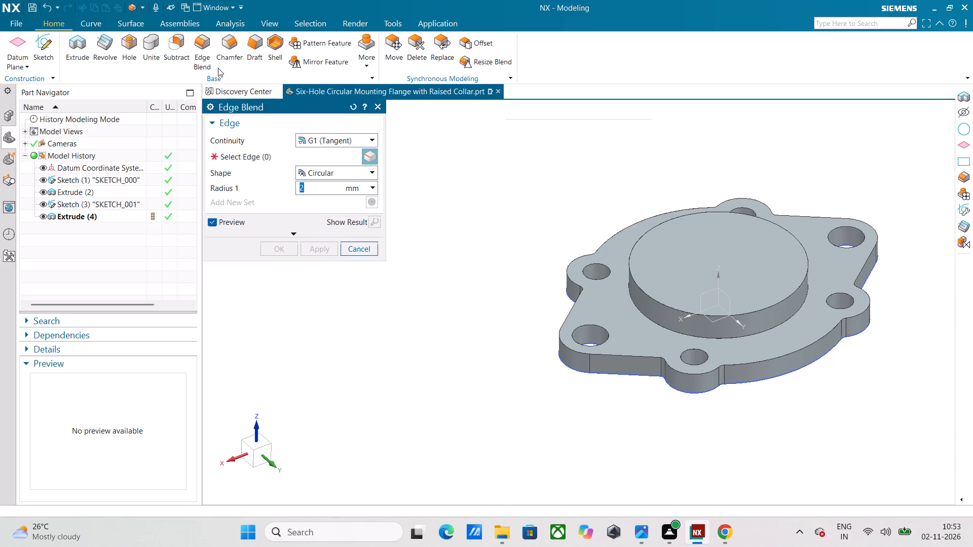
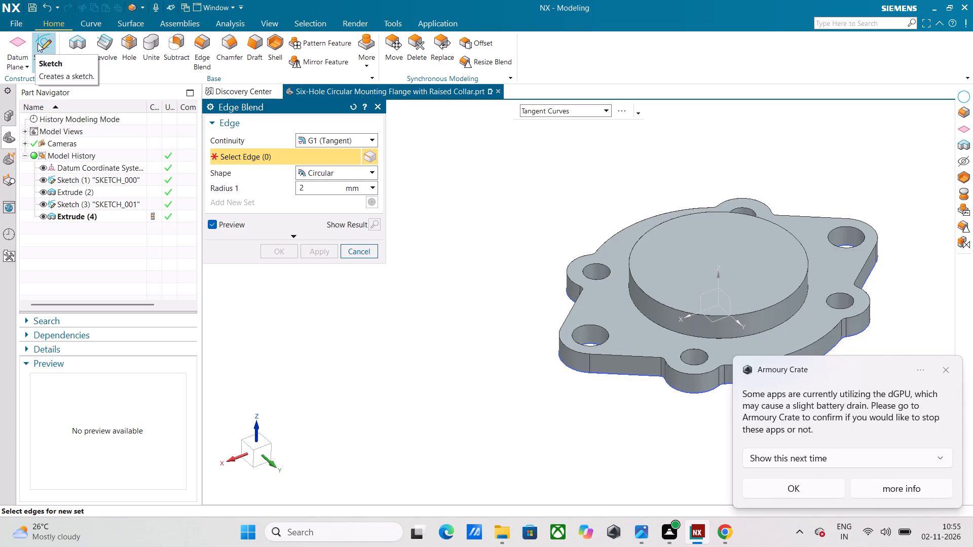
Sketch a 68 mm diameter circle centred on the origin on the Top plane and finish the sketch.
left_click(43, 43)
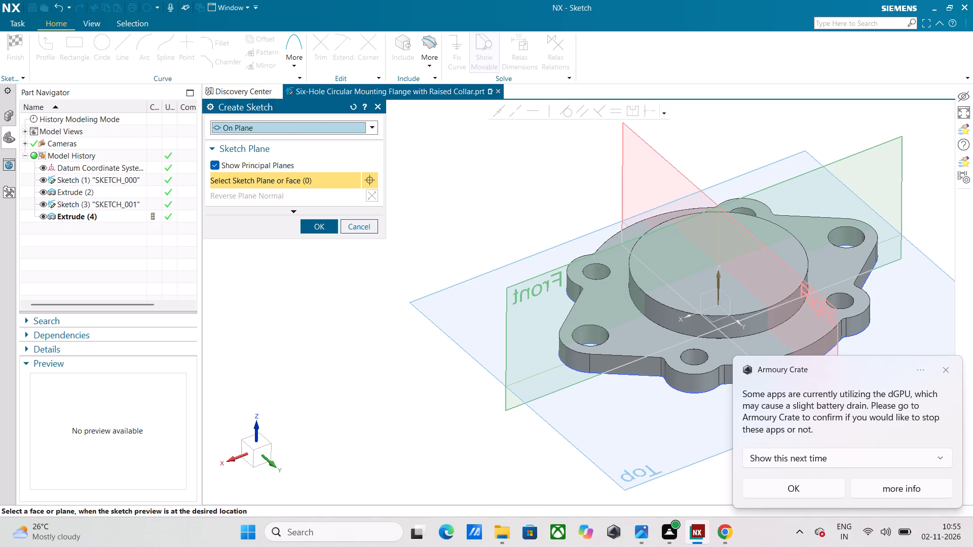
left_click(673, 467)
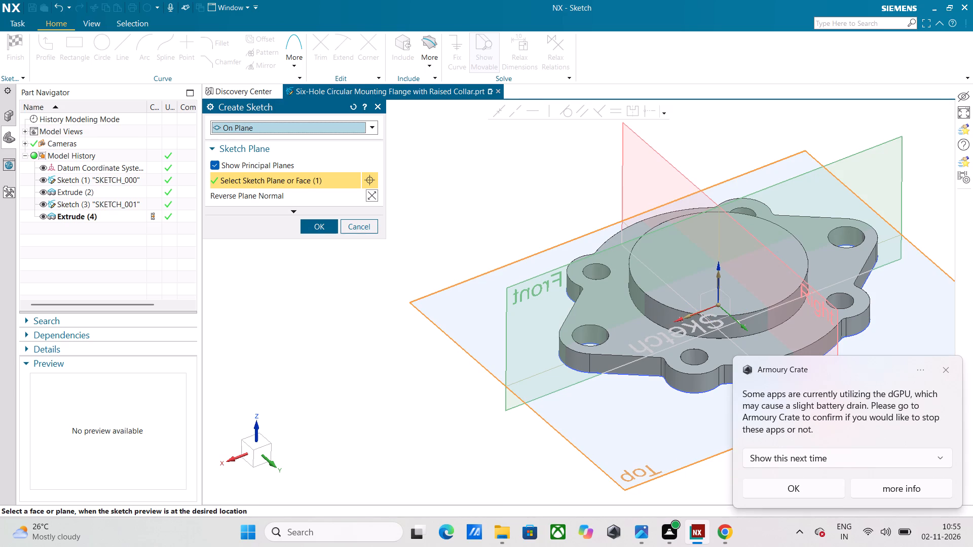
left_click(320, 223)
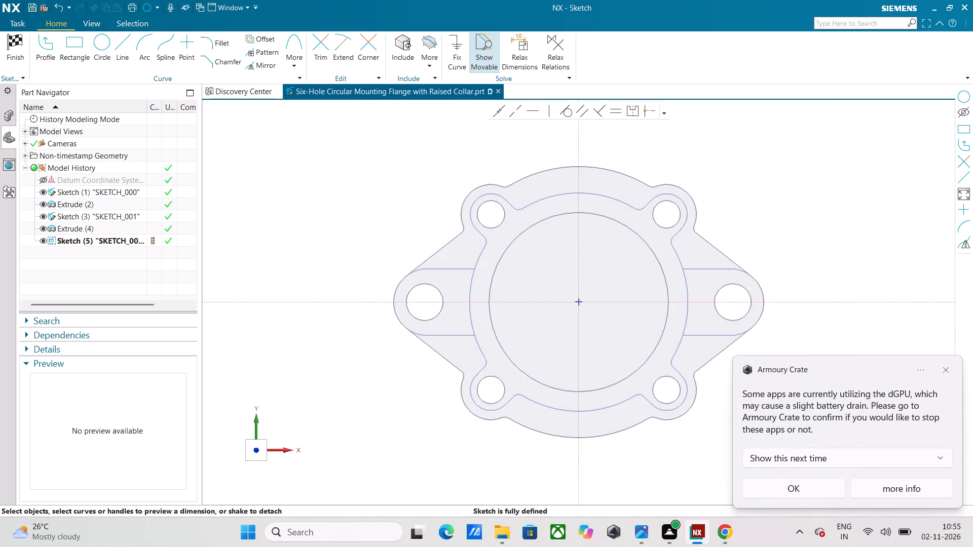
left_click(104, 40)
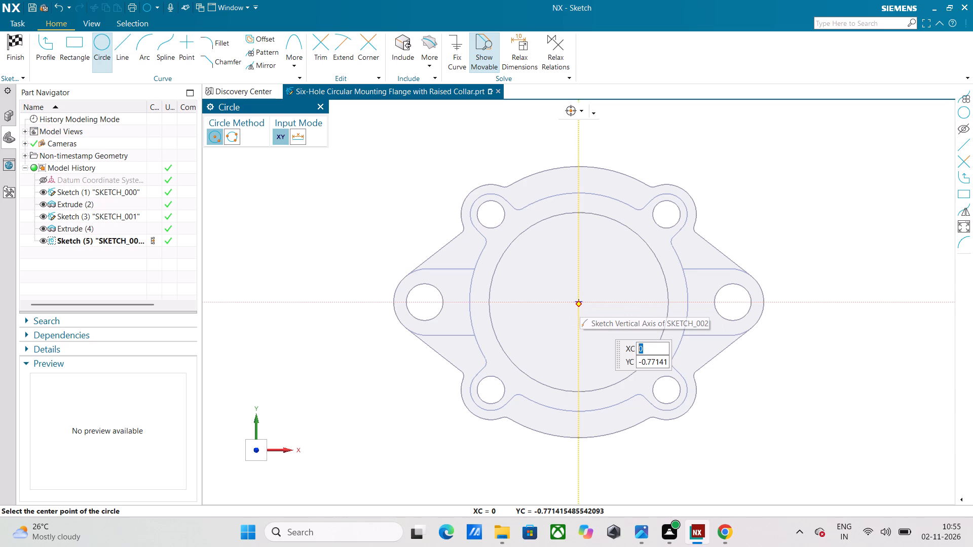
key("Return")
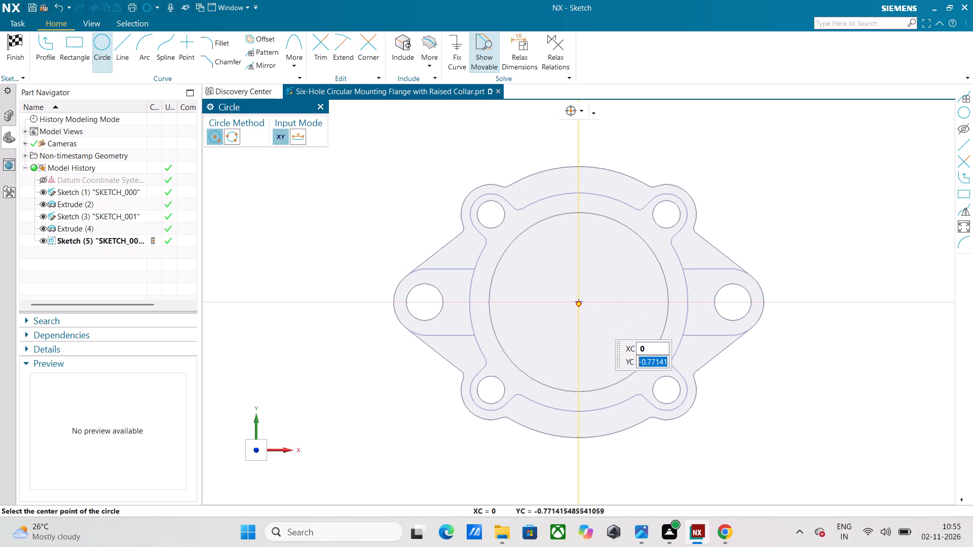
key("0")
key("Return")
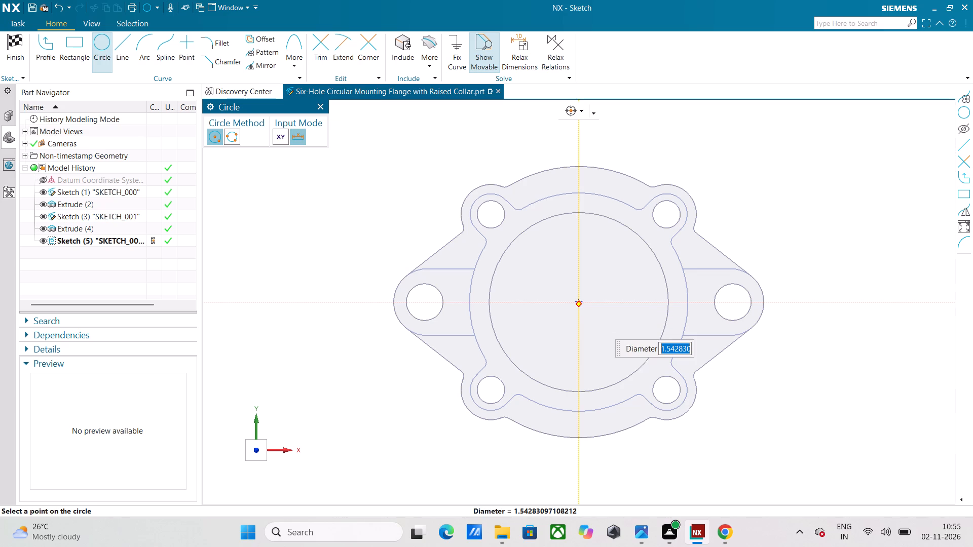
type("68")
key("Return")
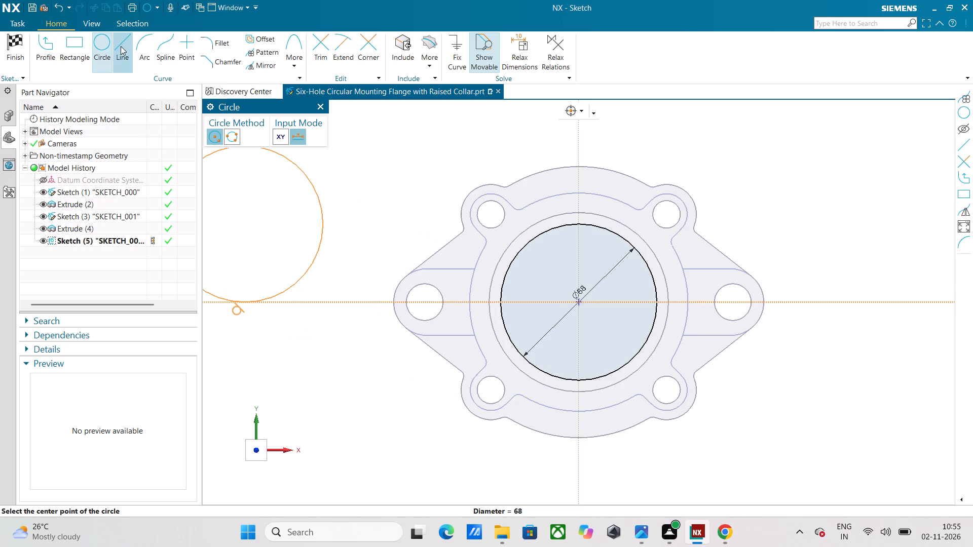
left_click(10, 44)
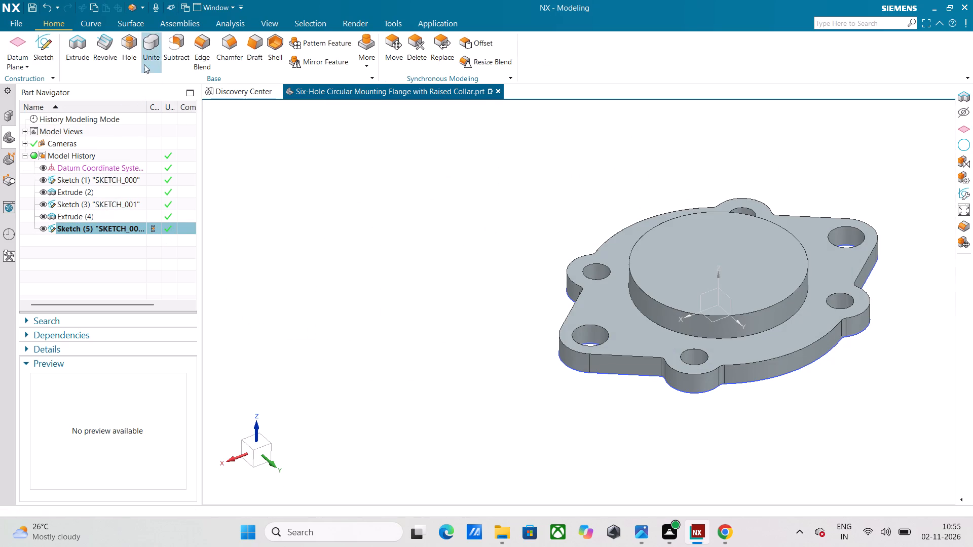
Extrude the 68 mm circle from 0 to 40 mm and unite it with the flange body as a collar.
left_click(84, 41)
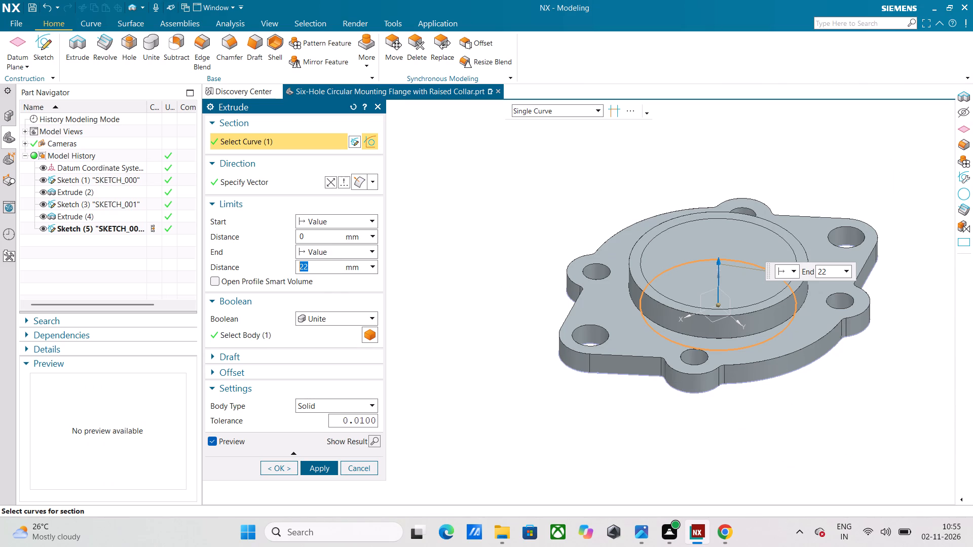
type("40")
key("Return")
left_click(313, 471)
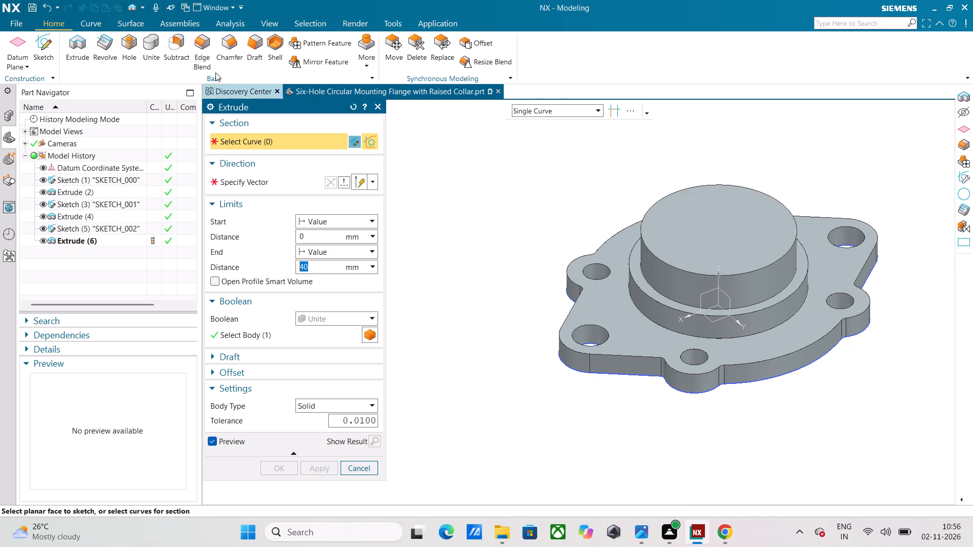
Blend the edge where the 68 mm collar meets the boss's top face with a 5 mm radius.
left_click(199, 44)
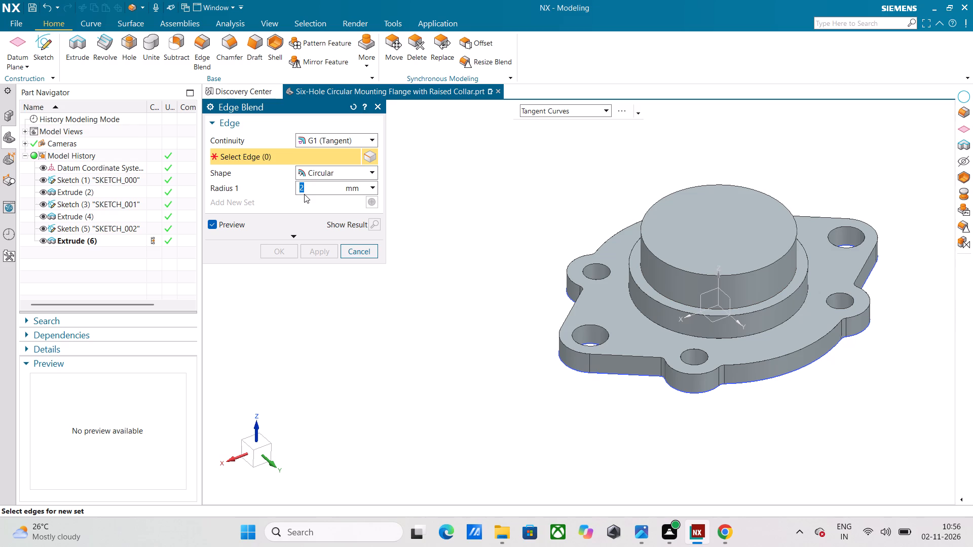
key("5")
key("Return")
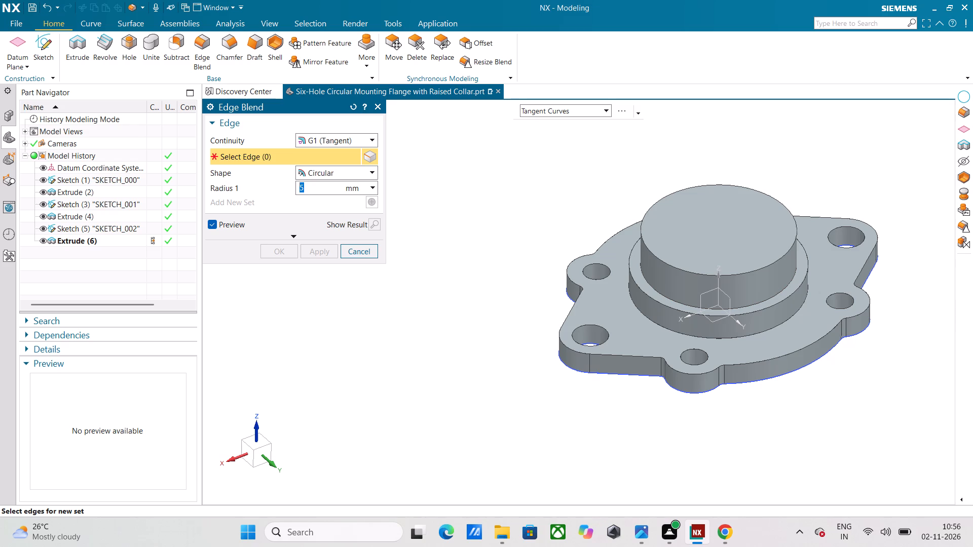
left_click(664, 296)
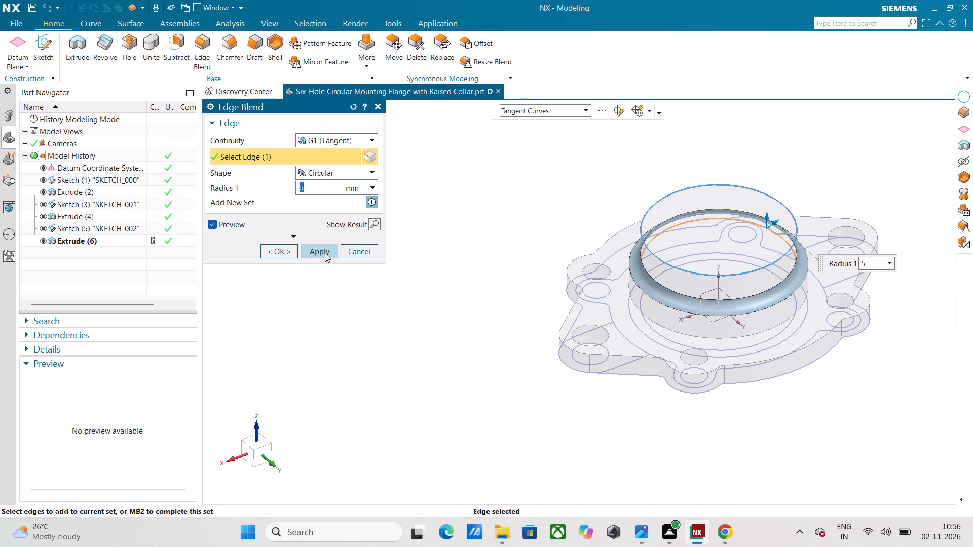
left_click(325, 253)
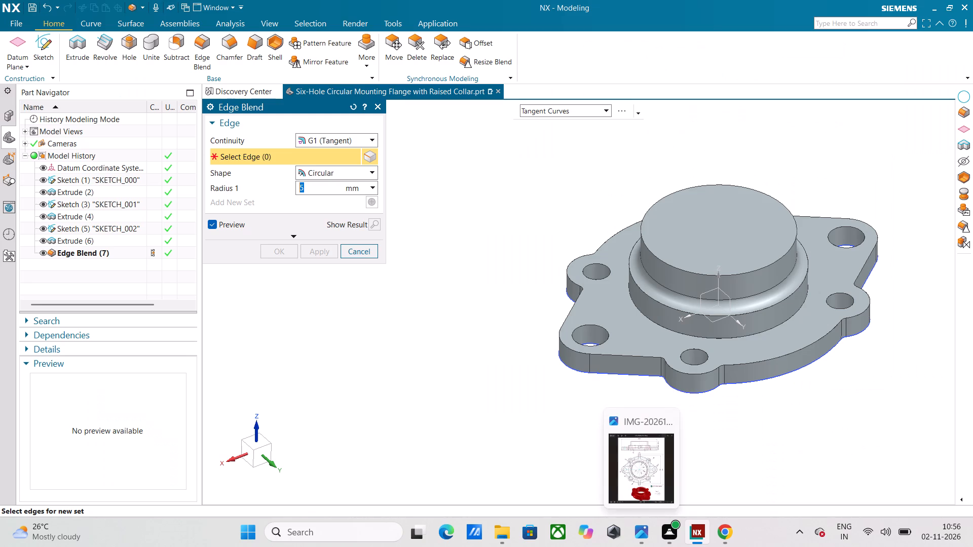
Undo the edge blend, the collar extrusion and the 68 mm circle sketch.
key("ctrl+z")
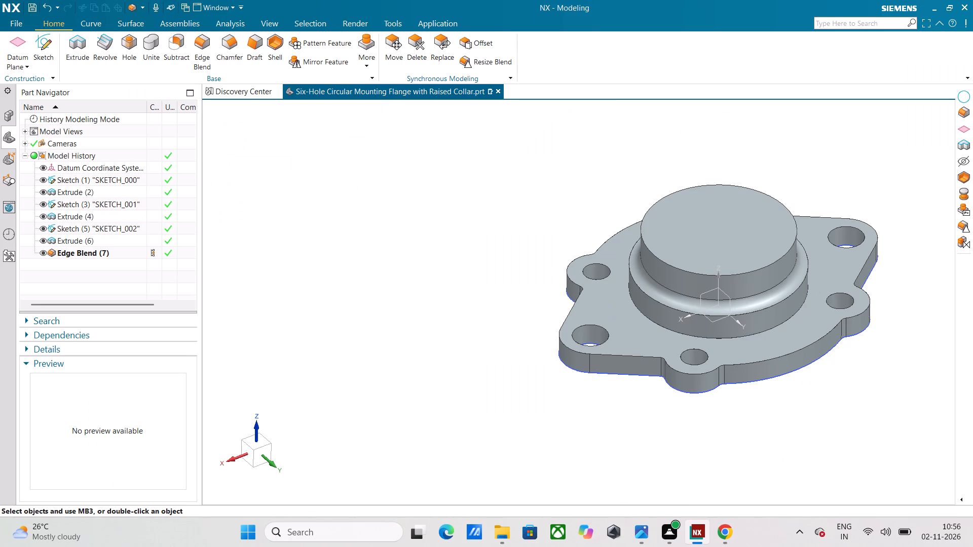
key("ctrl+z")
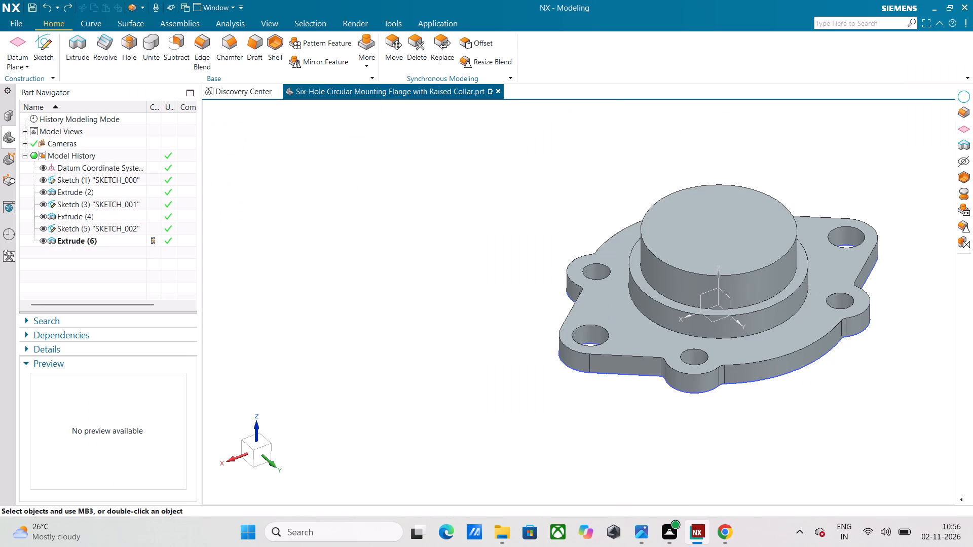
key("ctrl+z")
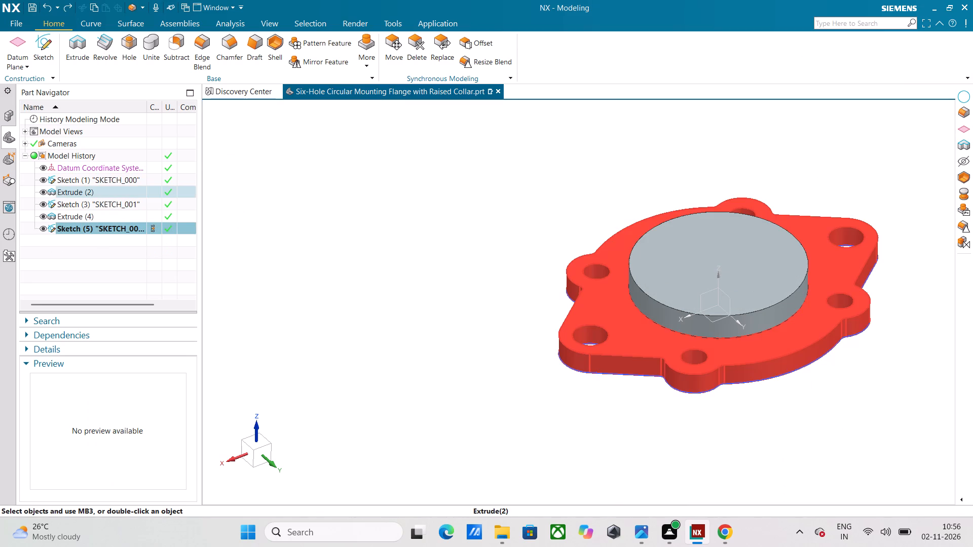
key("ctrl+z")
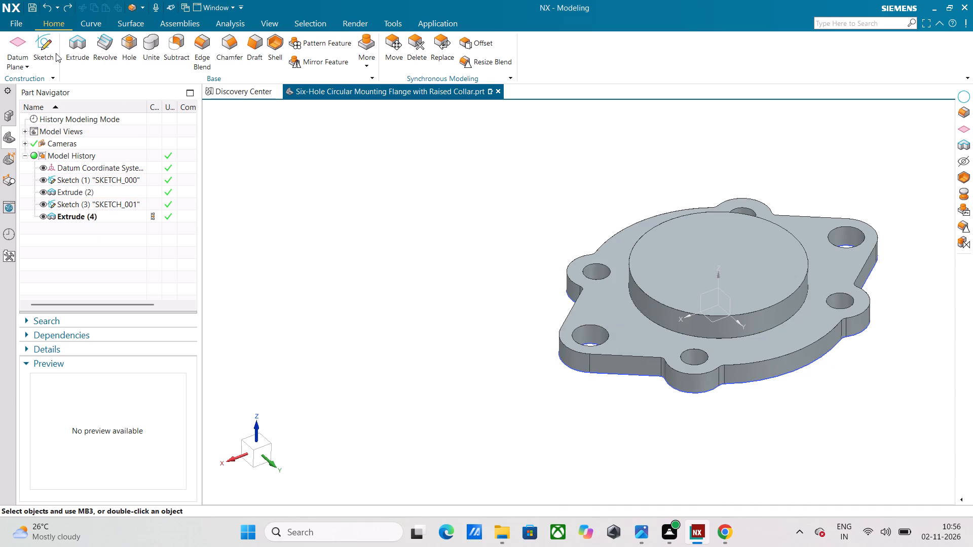
Sketch a 70 mm diameter circle centred on the origin on the Top plane and finish the sketch.
left_click(53, 47)
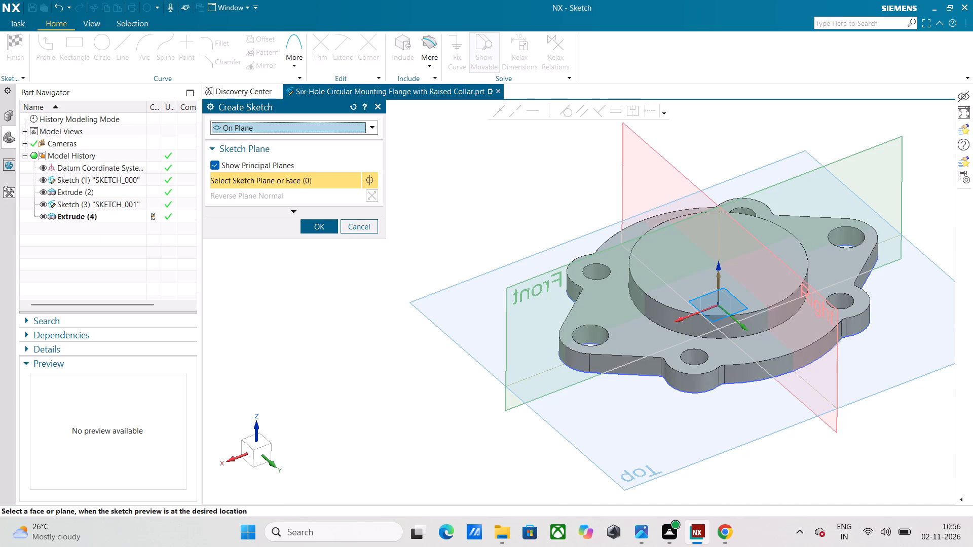
left_click(621, 486)
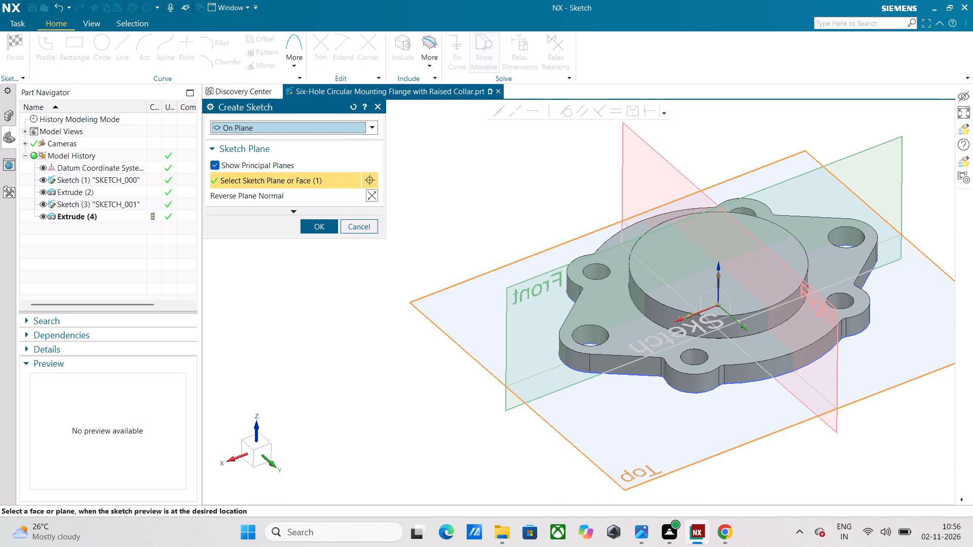
left_click(324, 232)
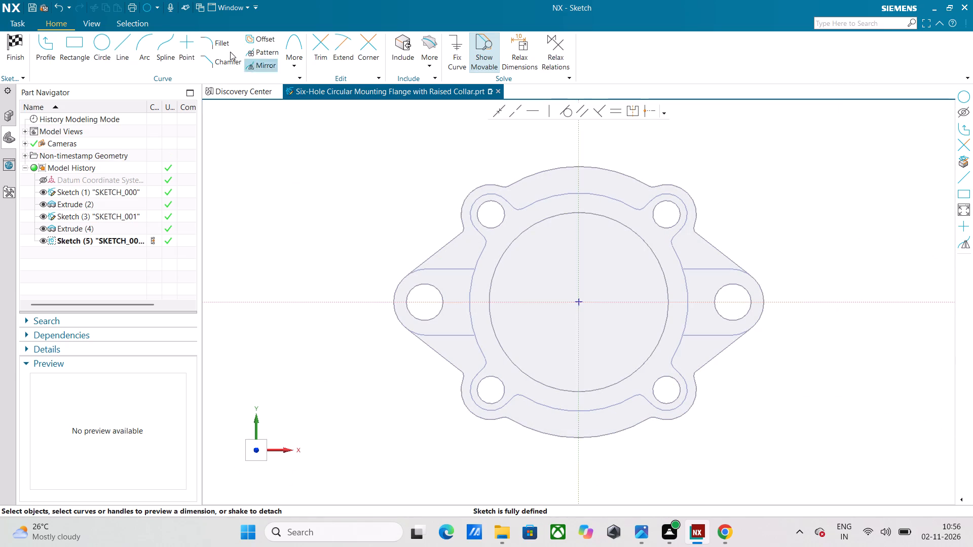
left_click(105, 43)
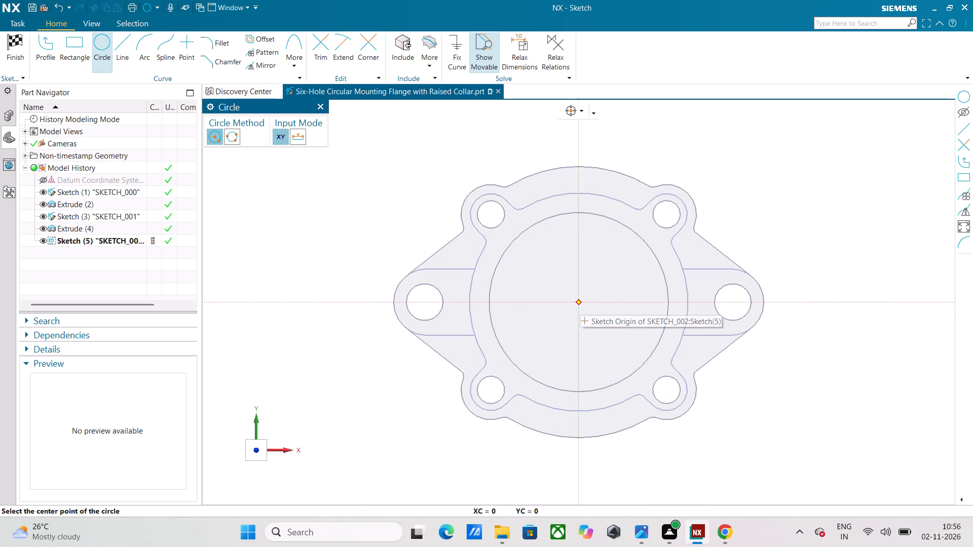
left_click(580, 302)
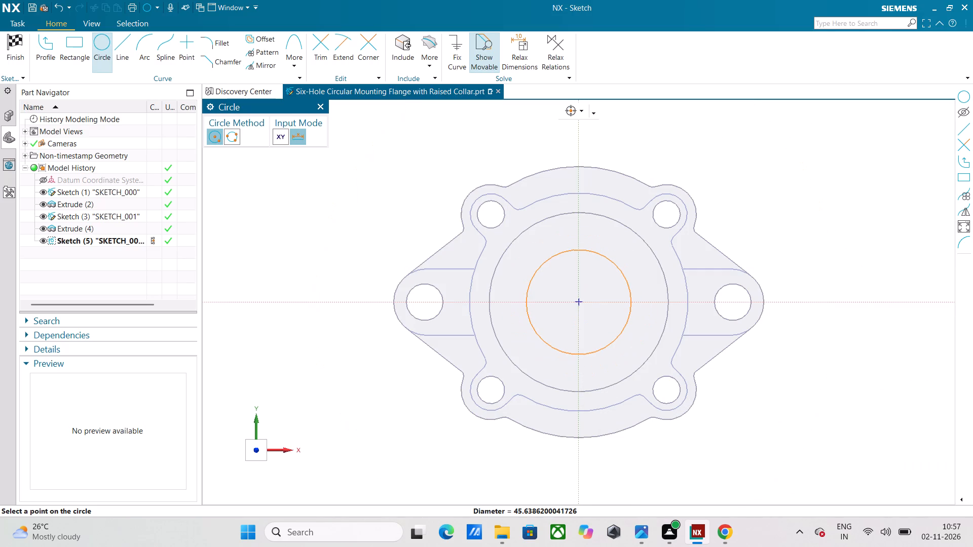
type("70")
key("Return")
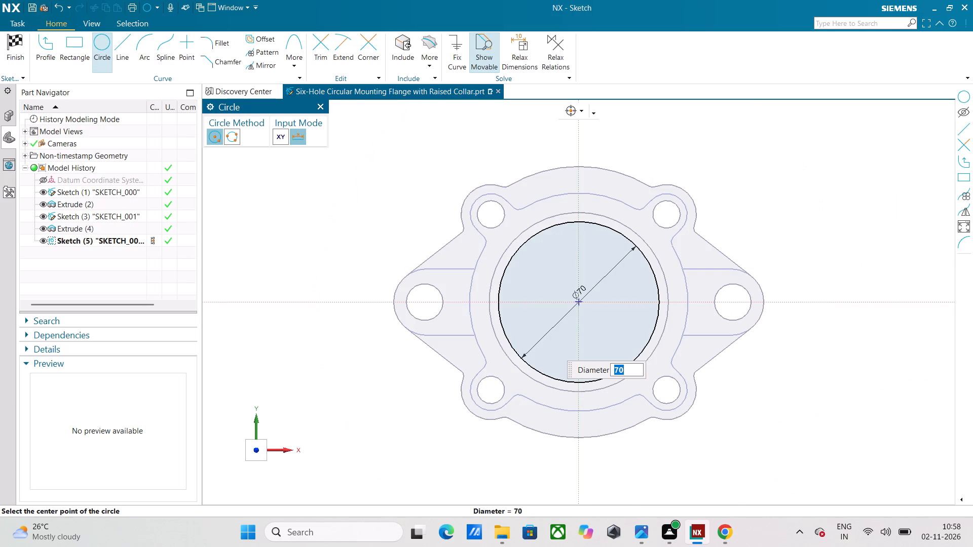
left_click(22, 44)
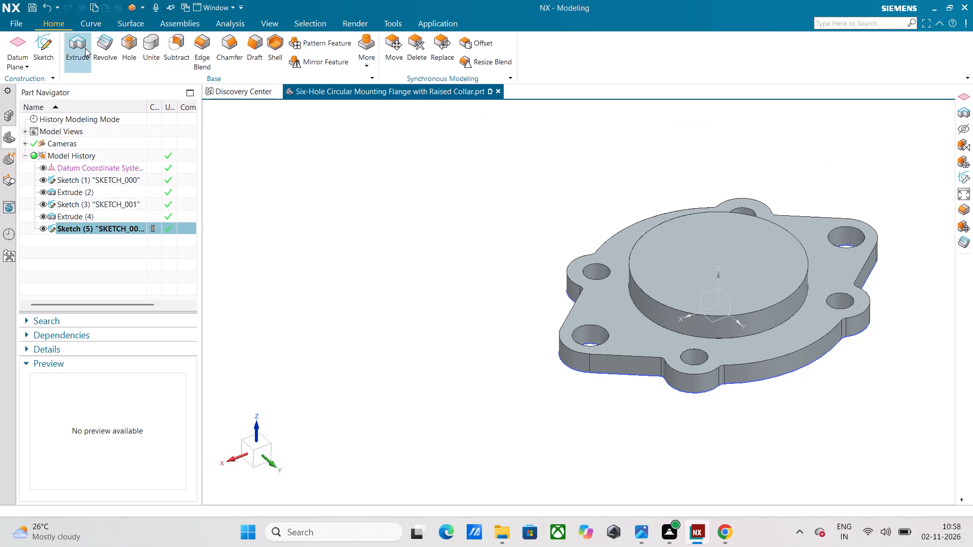
Extrude the 70 mm circle from 0 to 40 mm and unite it with the flange body as the raised collar.
left_click(85, 48)
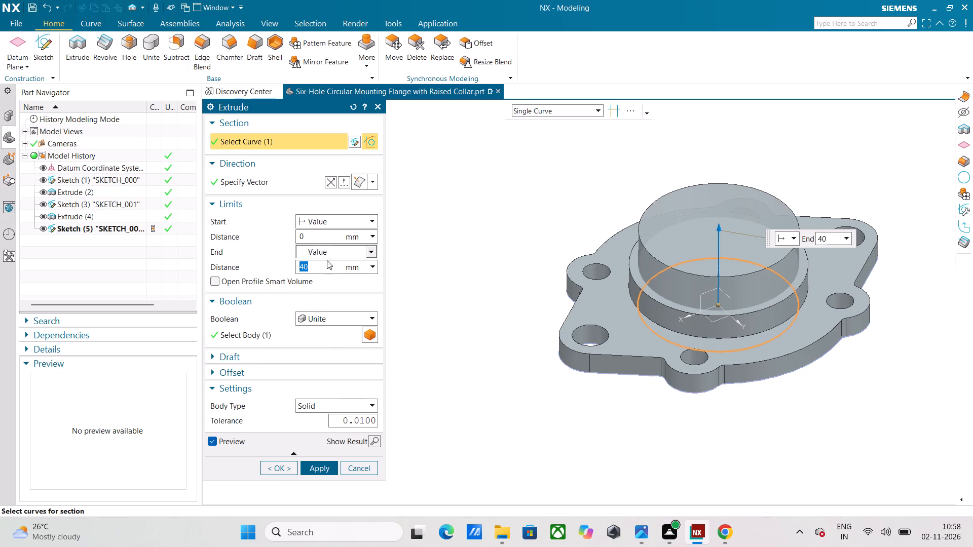
left_click(311, 468)
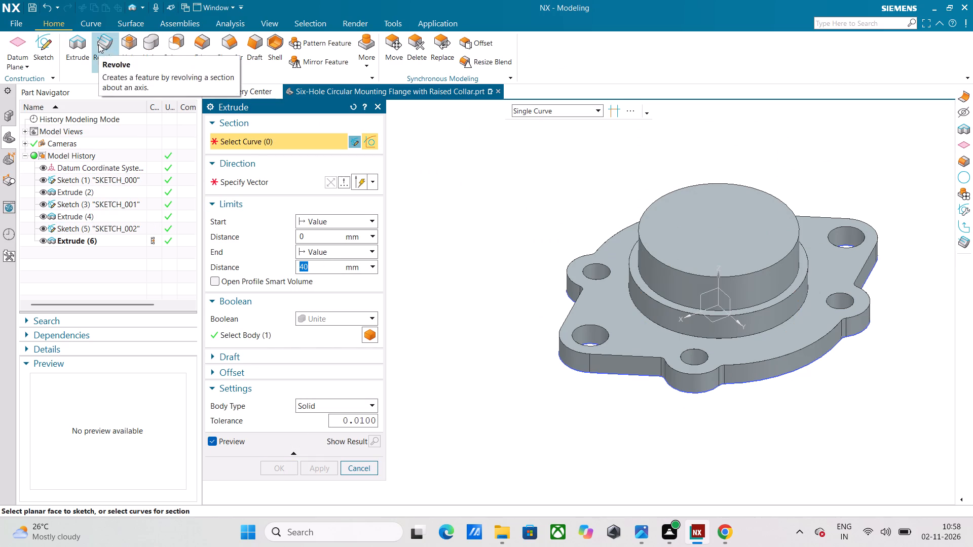
Blend the edge where the 70 mm collar meets the boss's top face with a 5 mm radius.
left_click(203, 49)
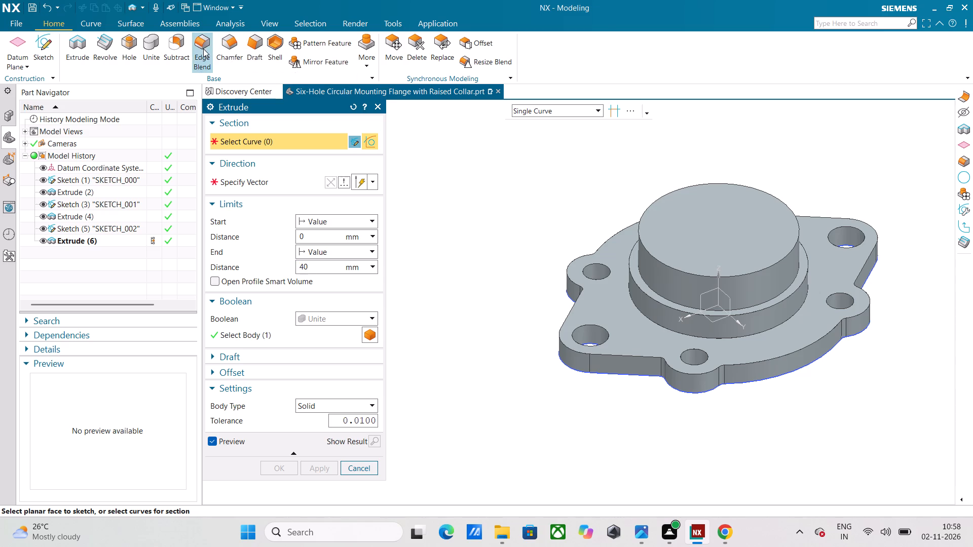
left_click(649, 283)
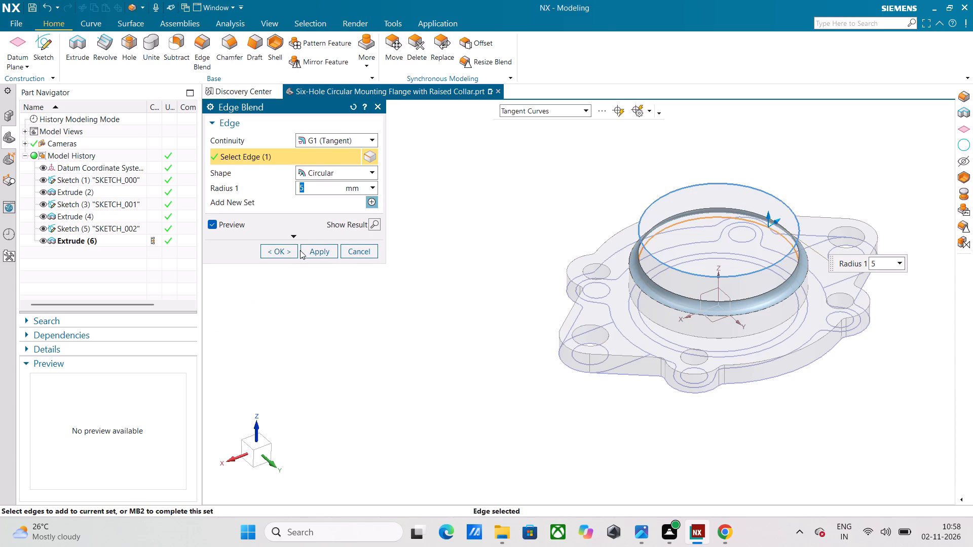
left_click(306, 250)
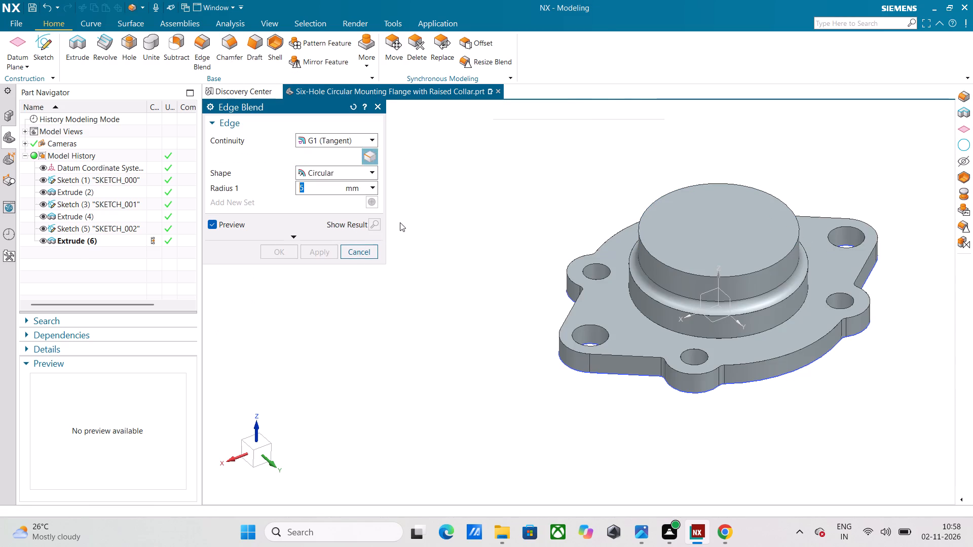
Sketch a 68 mm diameter circle centred on the origin on the Top plane and finish the sketch.
left_click(38, 45)
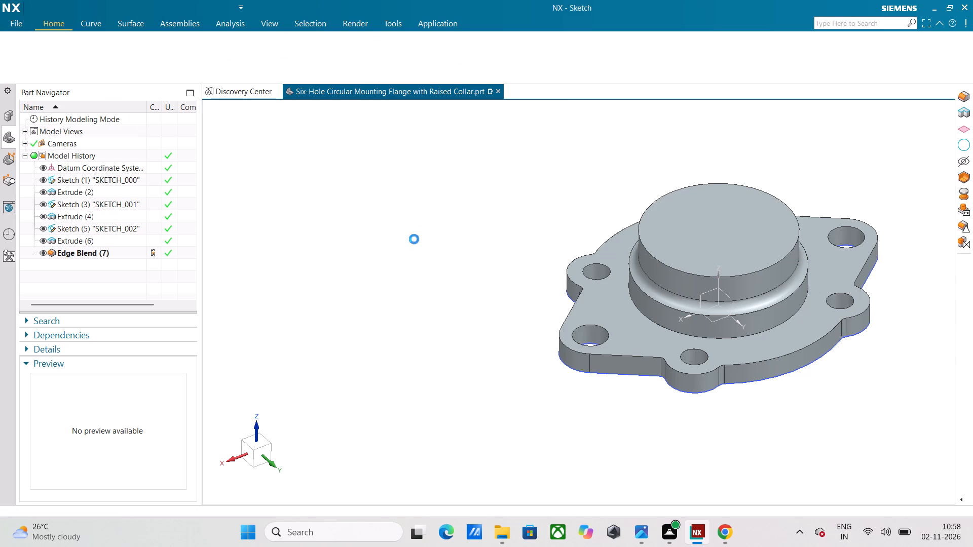
left_click(651, 449)
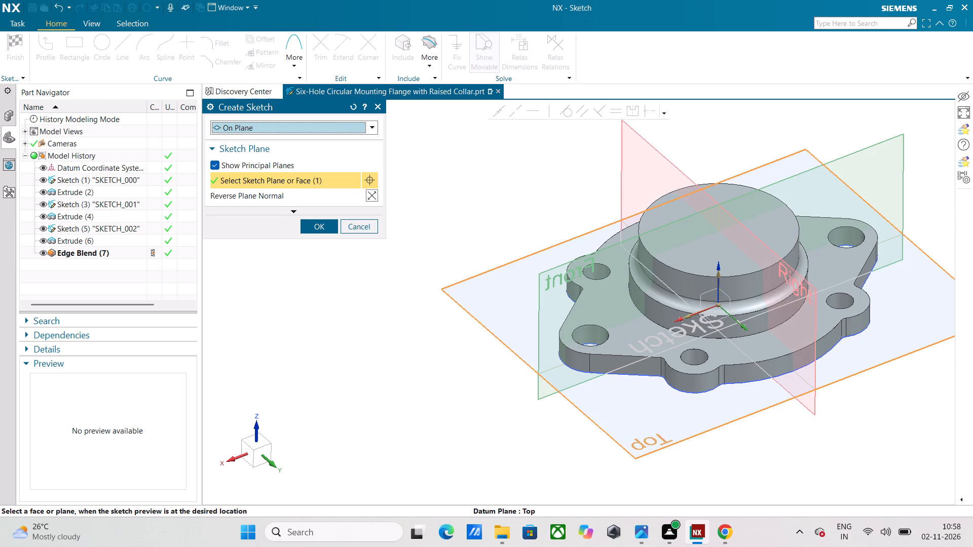
left_click(320, 227)
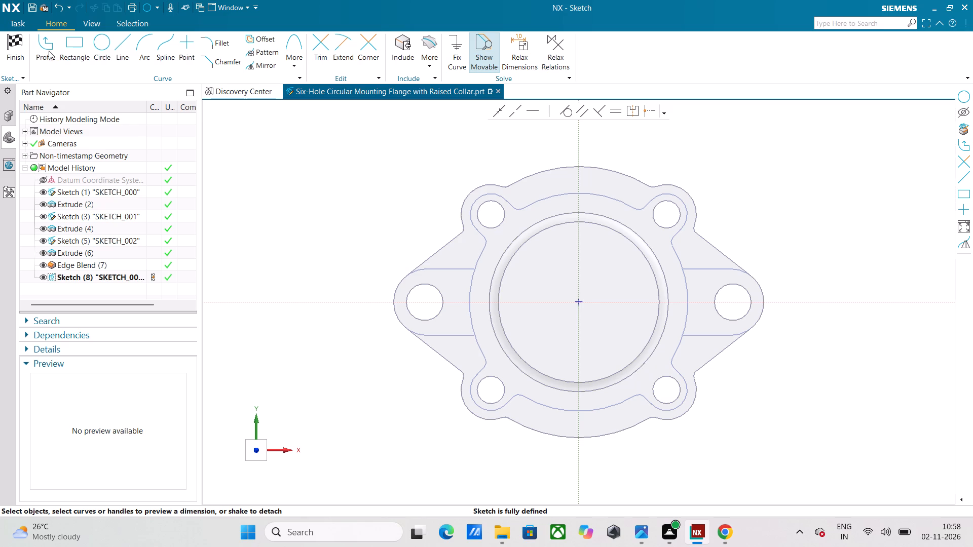
left_click(101, 47)
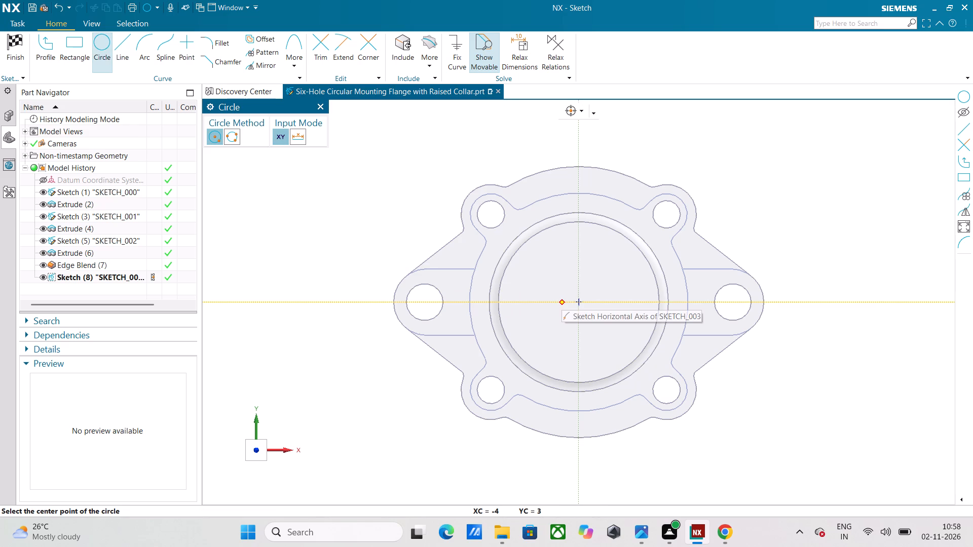
key("0")
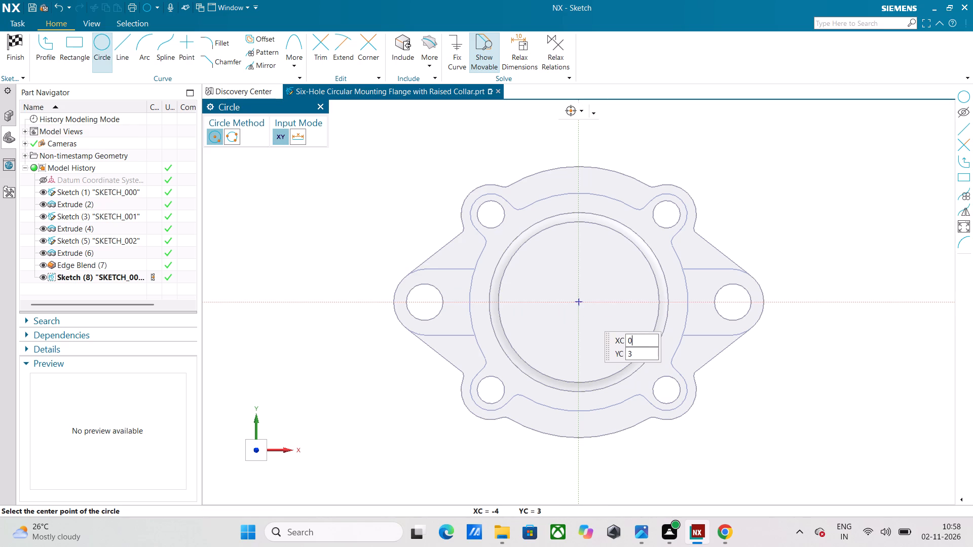
key("Return")
key("0")
key("Return")
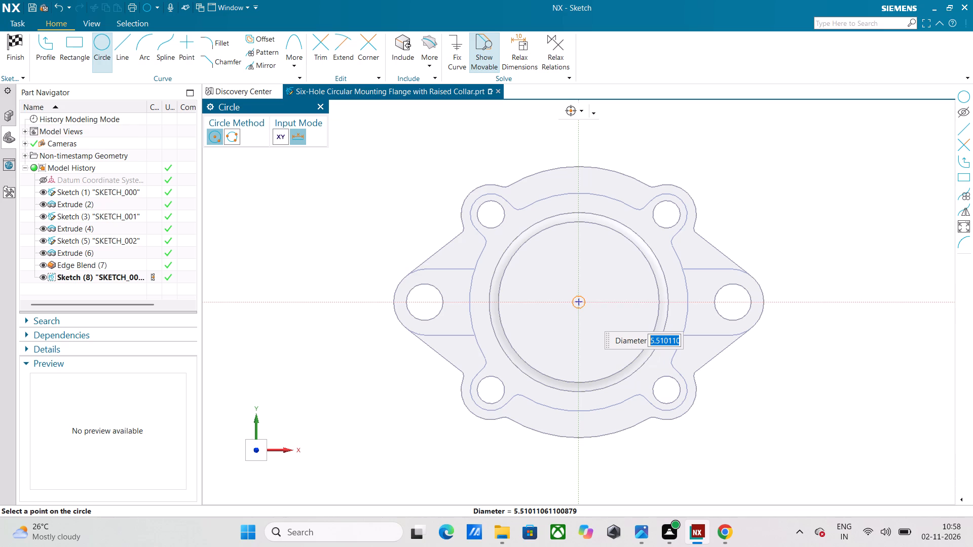
type("68")
key("Return")
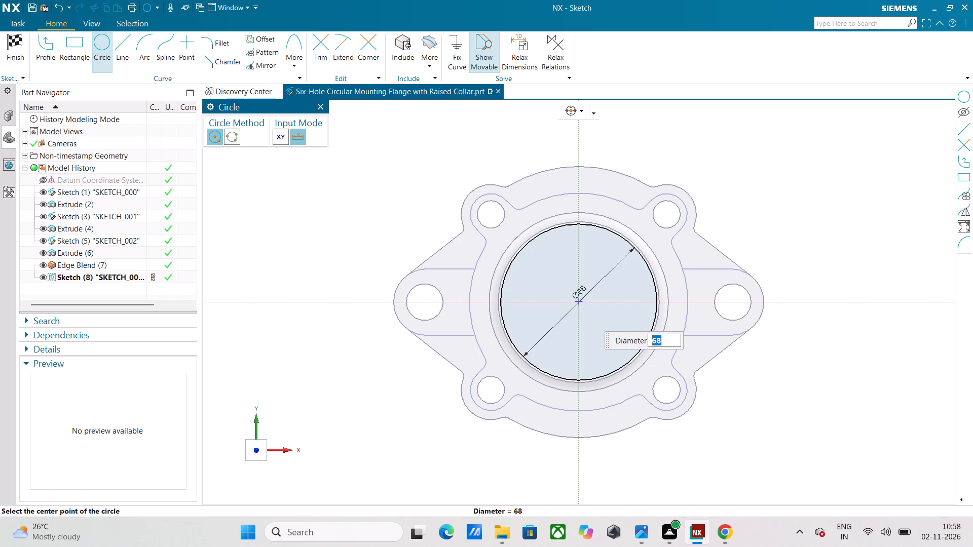
left_click(7, 36)
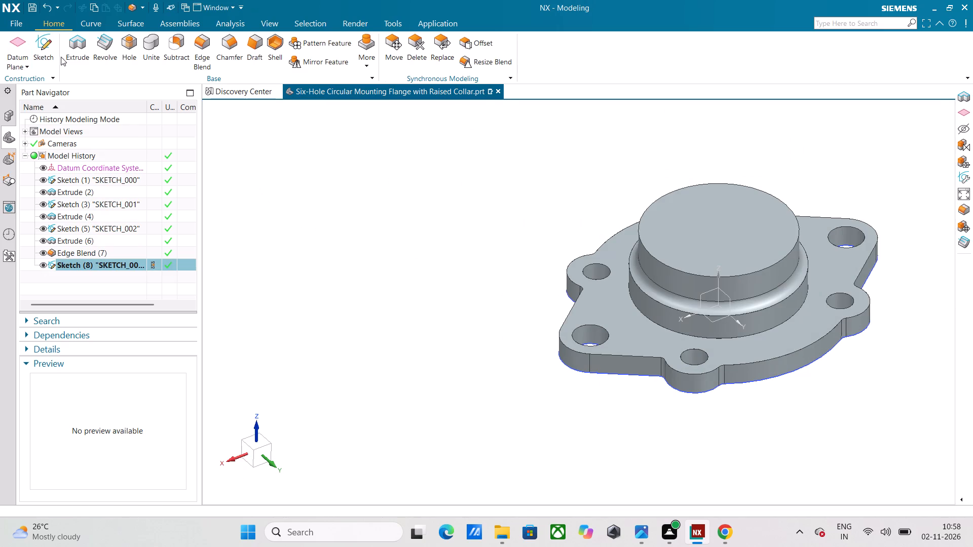
Extrude the 68 mm circle from 0 to 40 mm and subtract it from the flange body to bore through the collar.
left_click(81, 47)
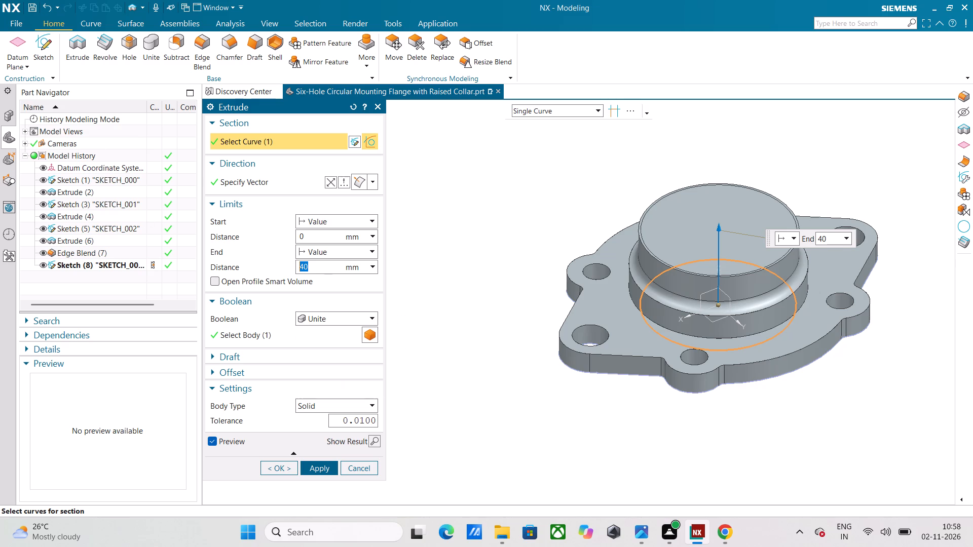
left_click(331, 317)
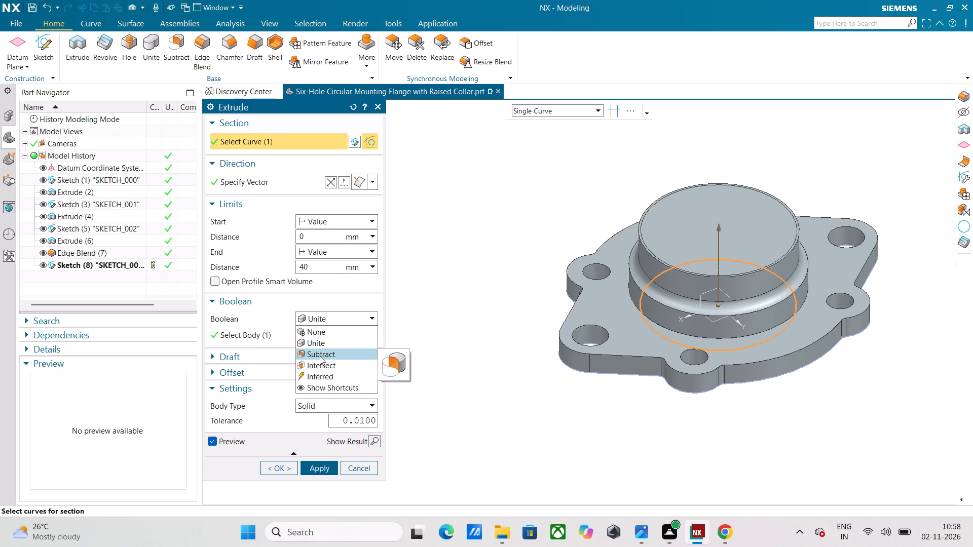
left_click(320, 356)
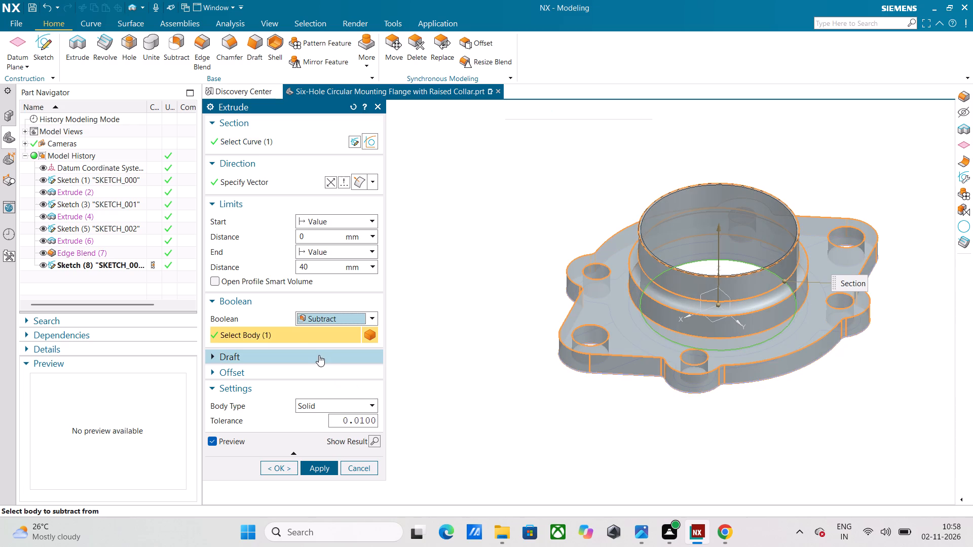
left_click(322, 463)
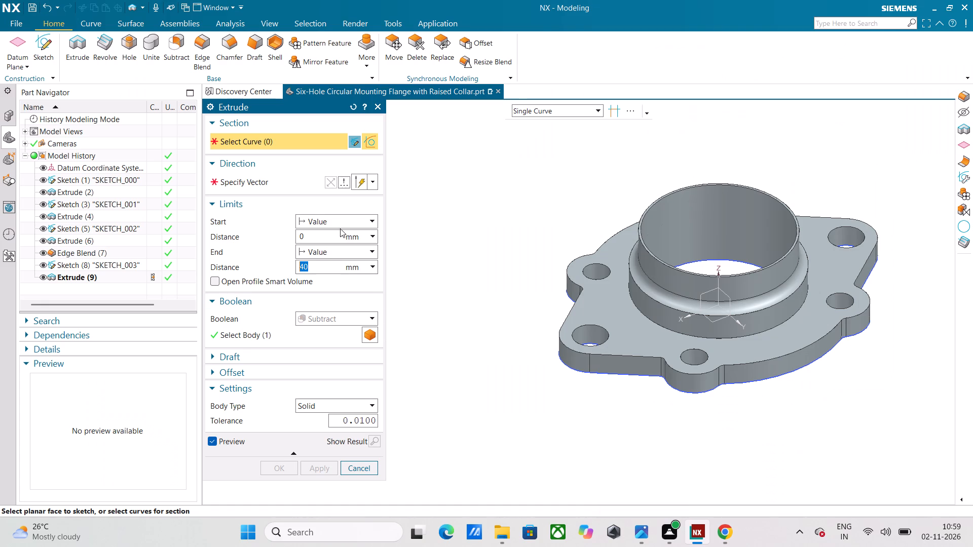
Blend the inner top edge of the bored collar with a 1 mm radius.
scroll(653, 264, "up", 8)
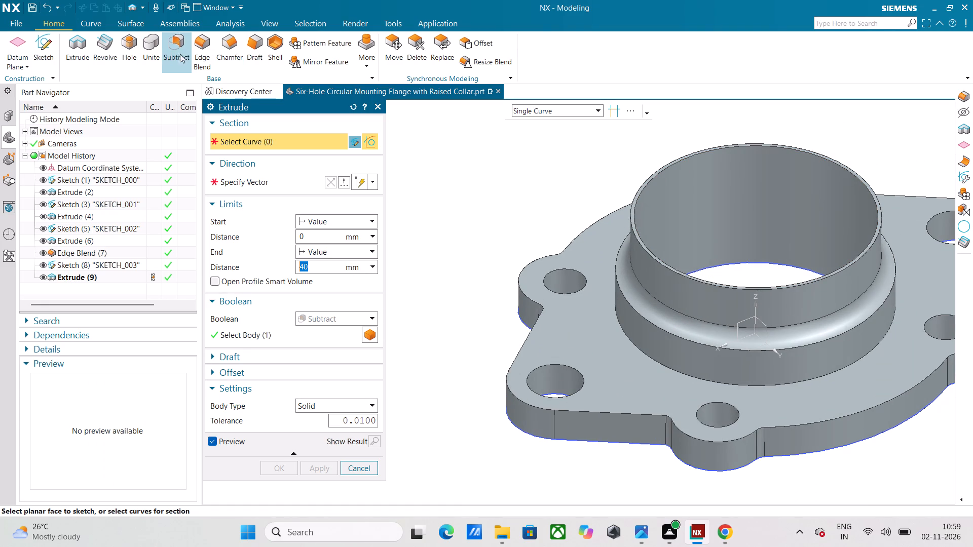
left_click(200, 53)
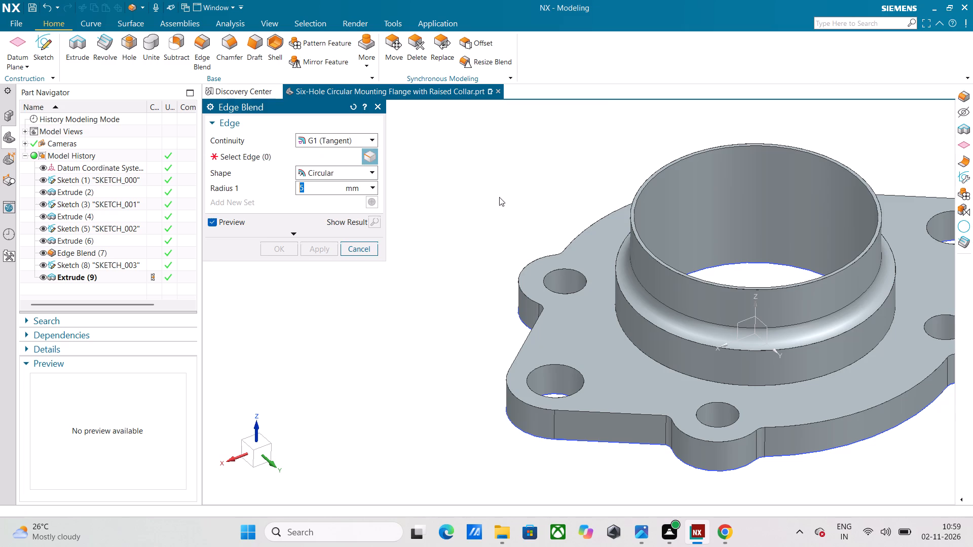
key("1")
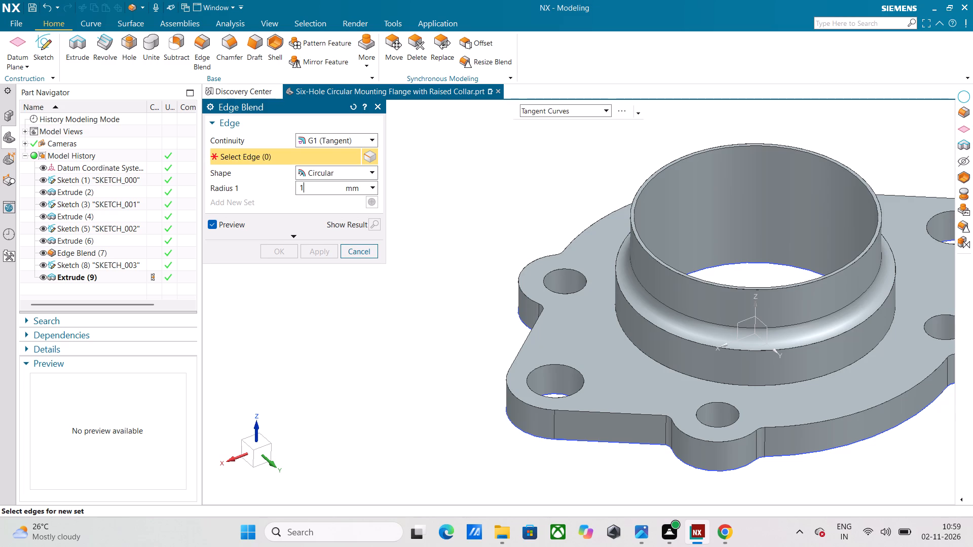
key("Return")
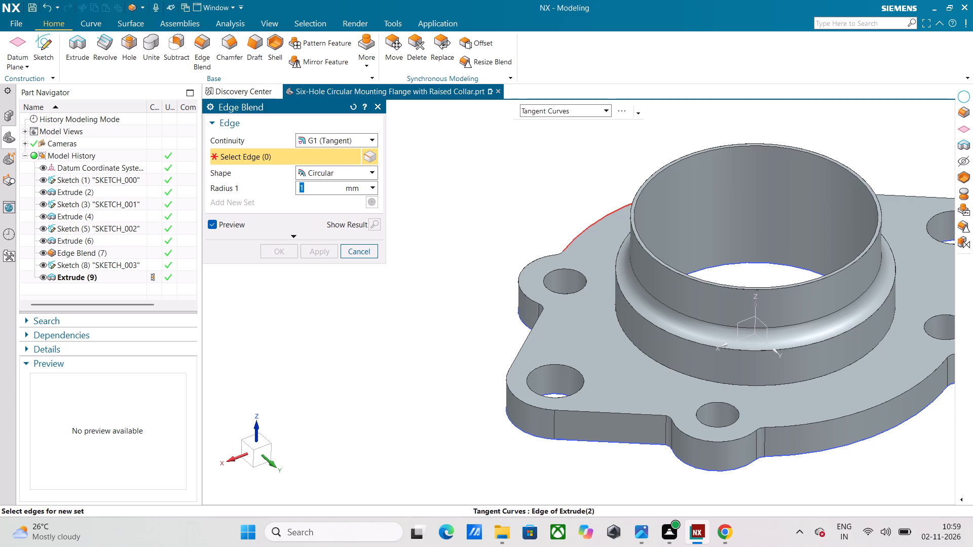
left_click(633, 216)
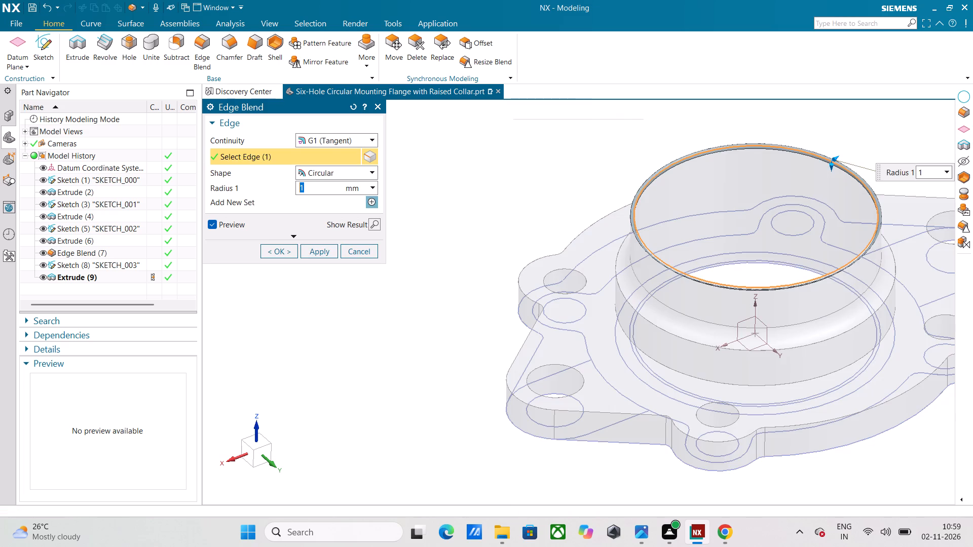
left_click(314, 254)
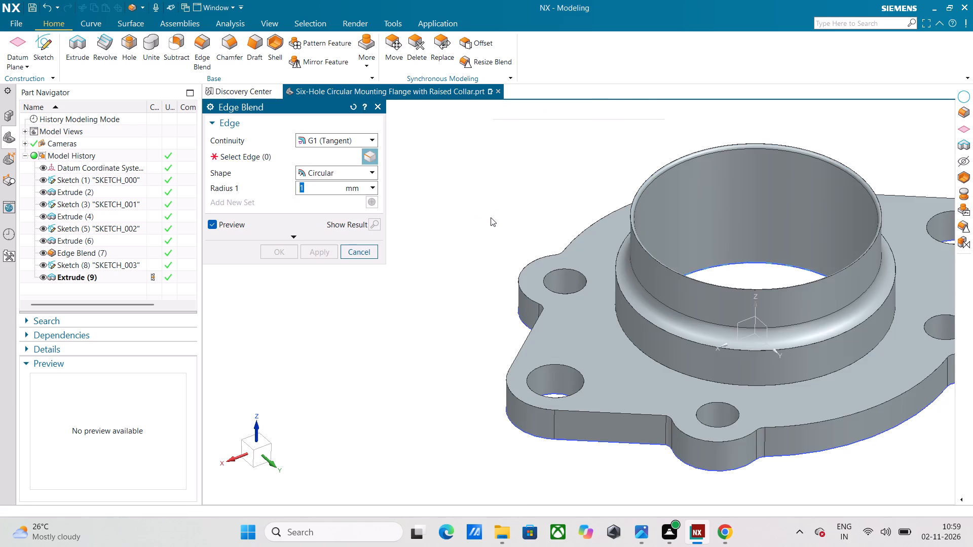
scroll(493, 214, "down", 1)
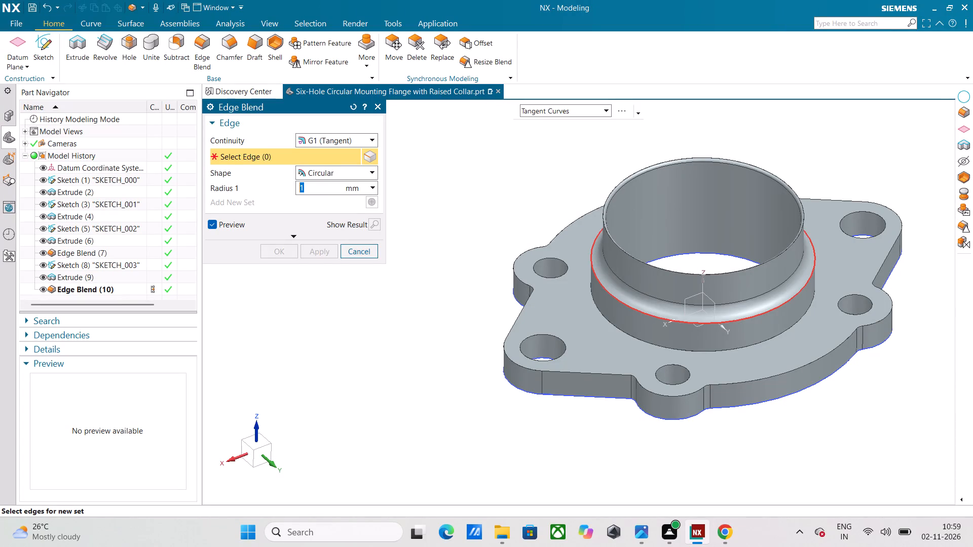
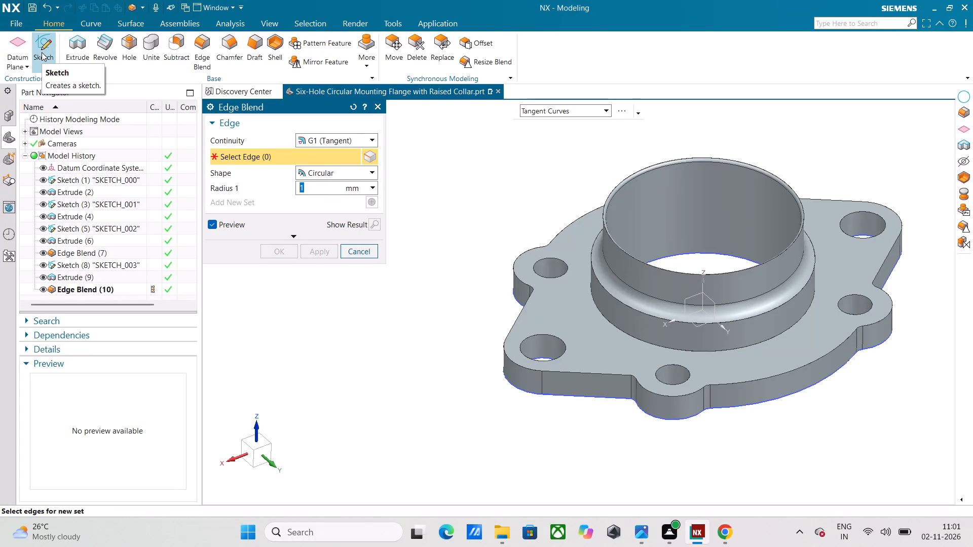
Start a sketch on the Front plane and draw a 5 mm horizontal line along +X from X 0, Y 22.
scroll(801, 406, "down", 1)
middle_click_drag(801, 408, 740, 433)
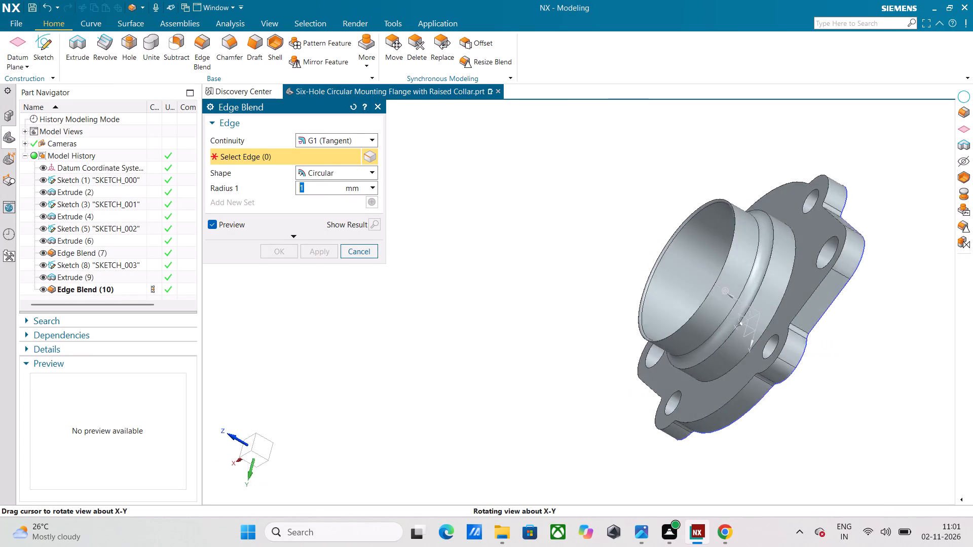
middle_click_drag(740, 433, 792, 406)
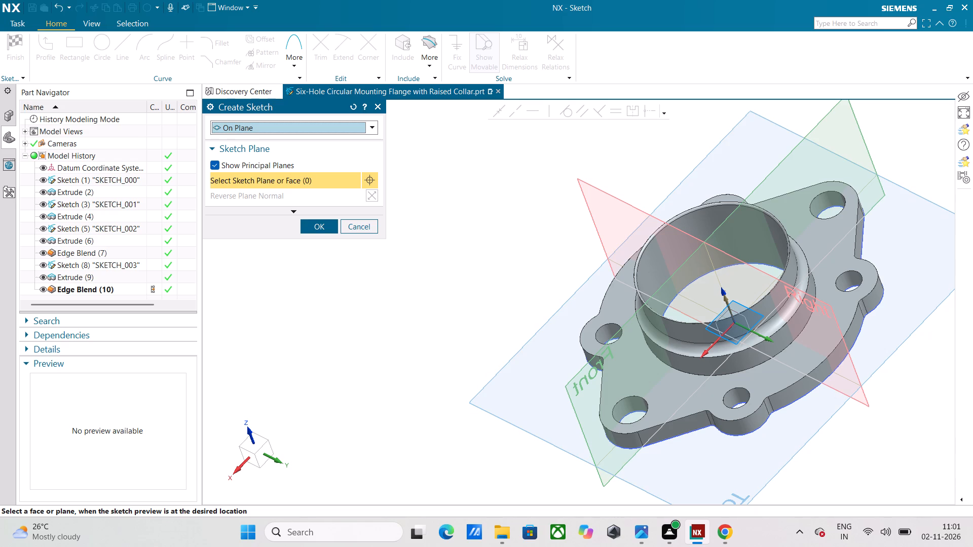
middle_click_drag(920, 461, 876, 432)
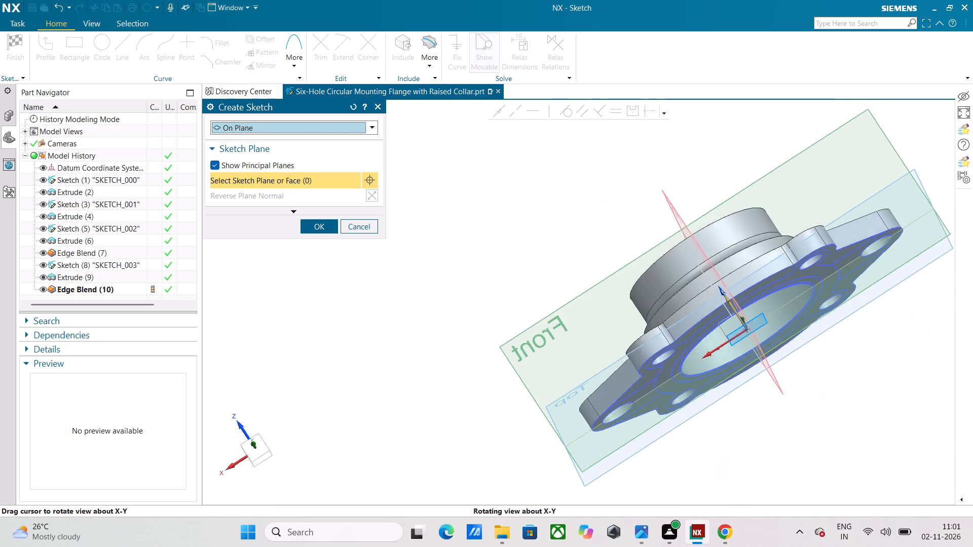
middle_click_drag(876, 432, 889, 447)
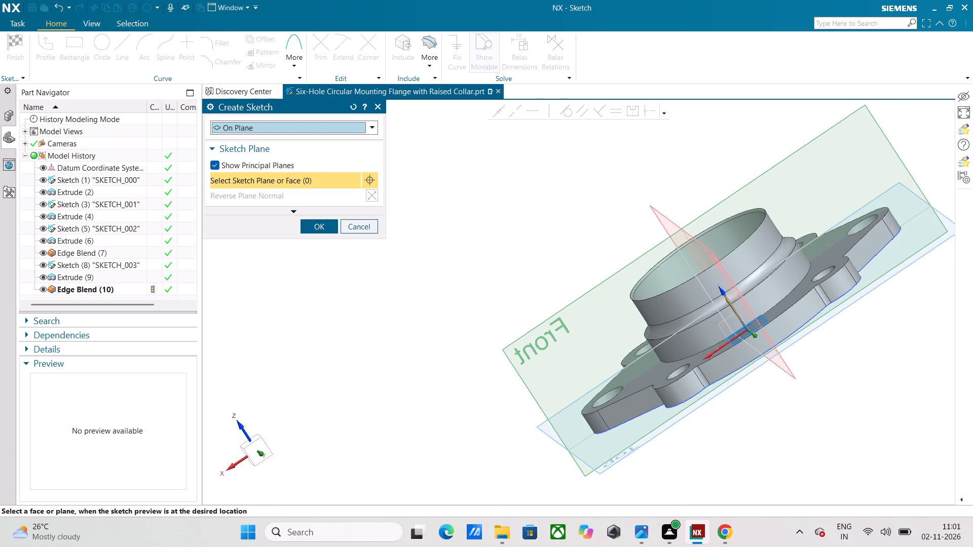
left_click(502, 354)
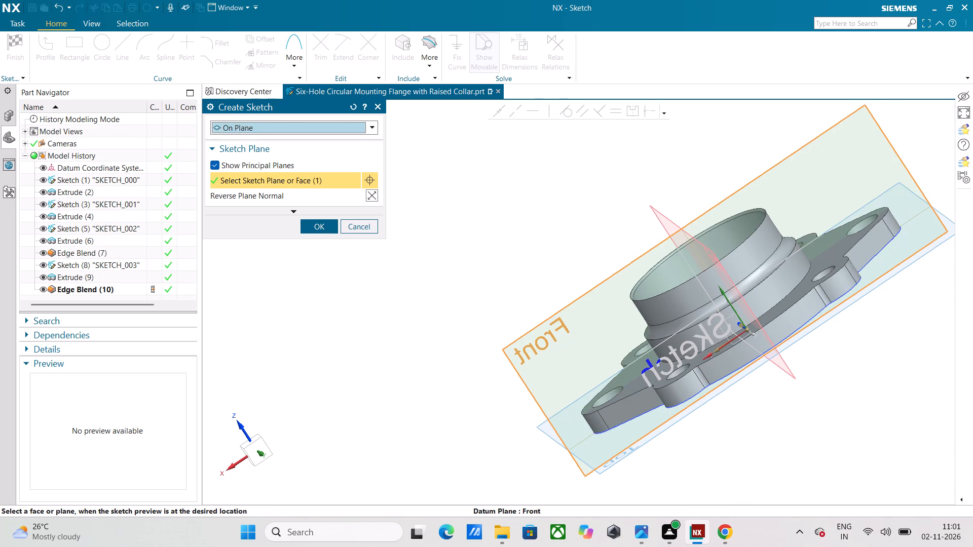
left_click(323, 231)
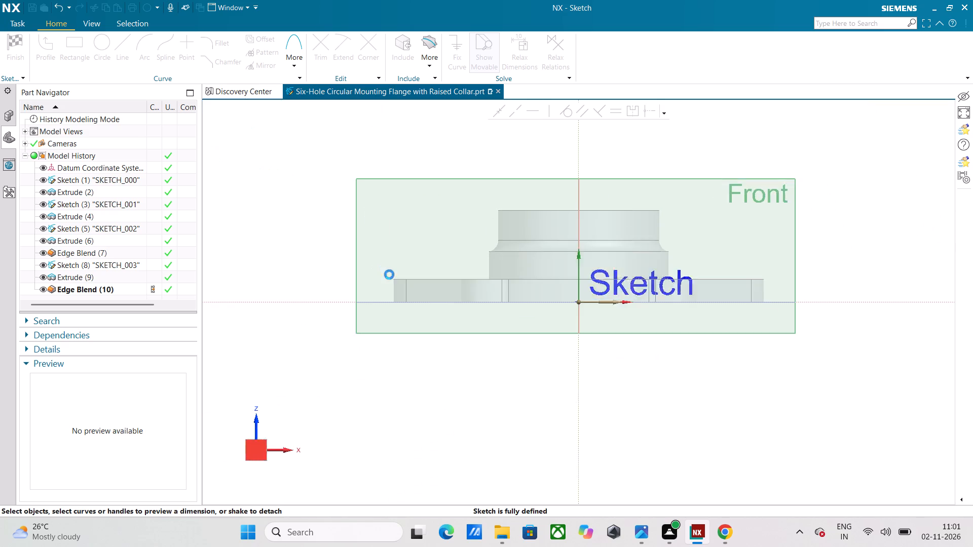
scroll(591, 289, "up", 2)
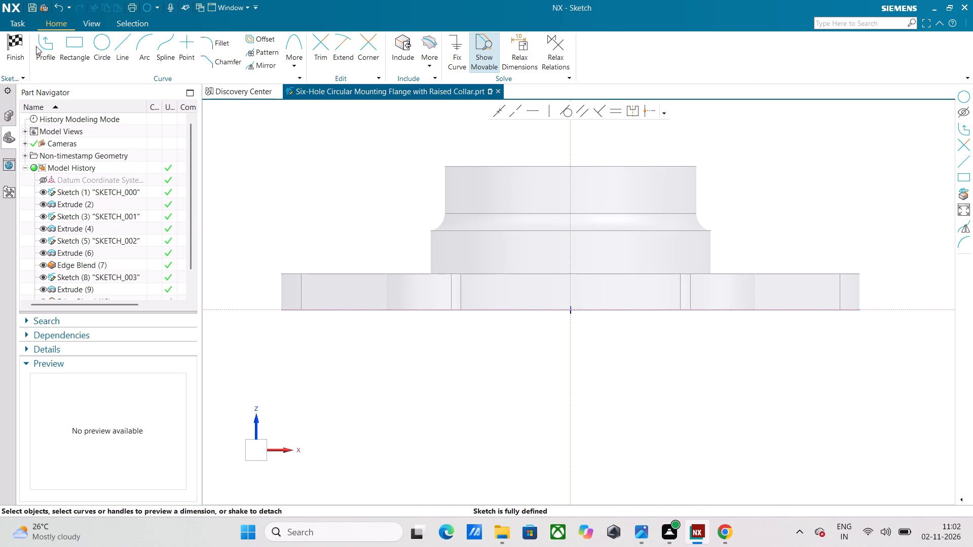
left_click(130, 46)
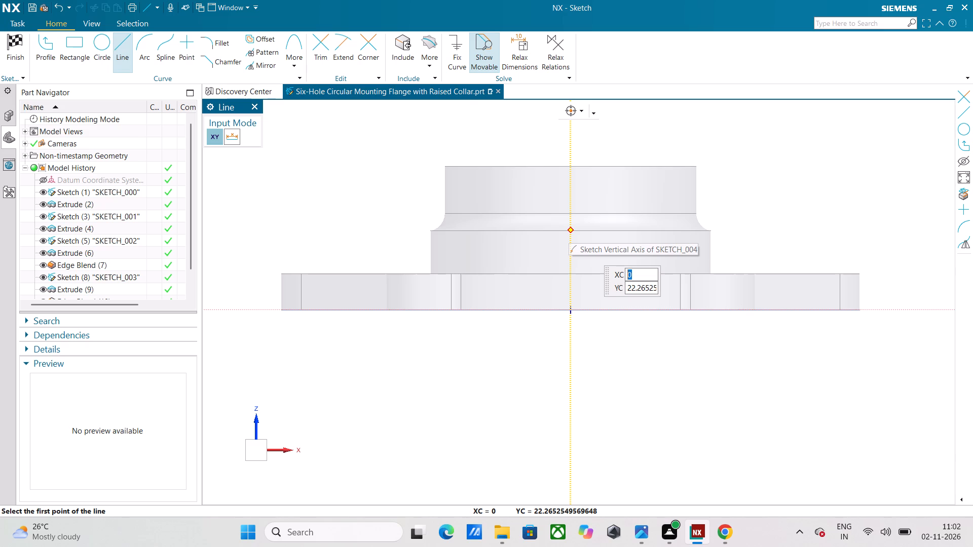
key("0")
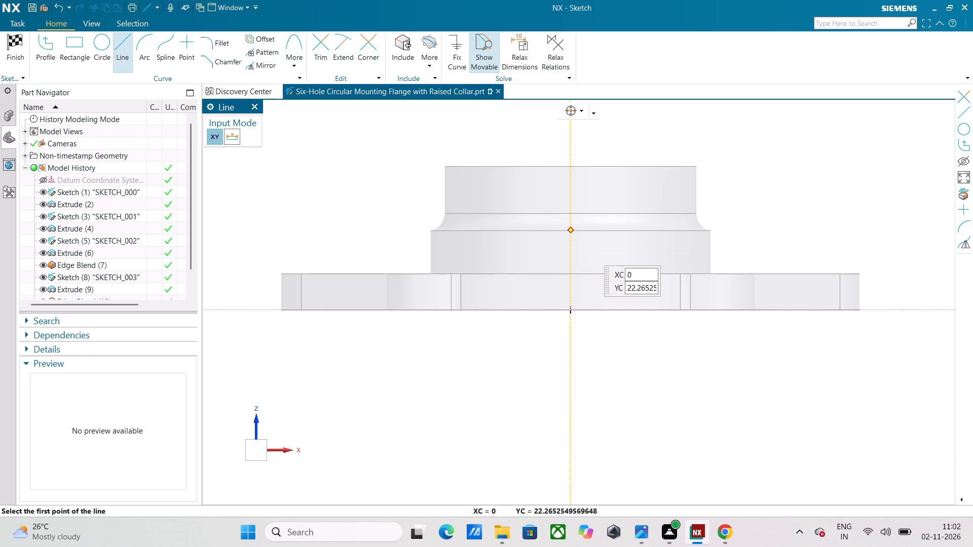
key("Return")
type("22")
key("Return")
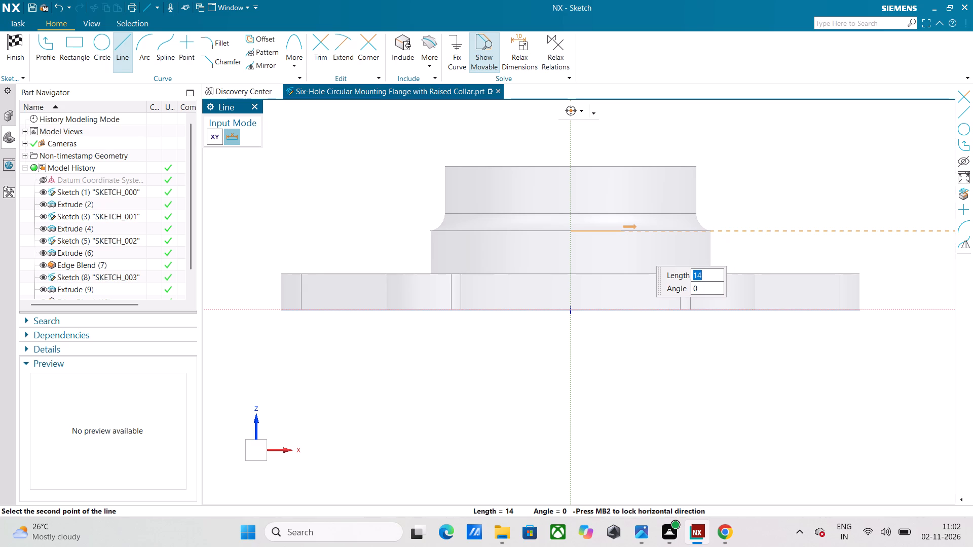
key("5")
key("Return")
key("Return")
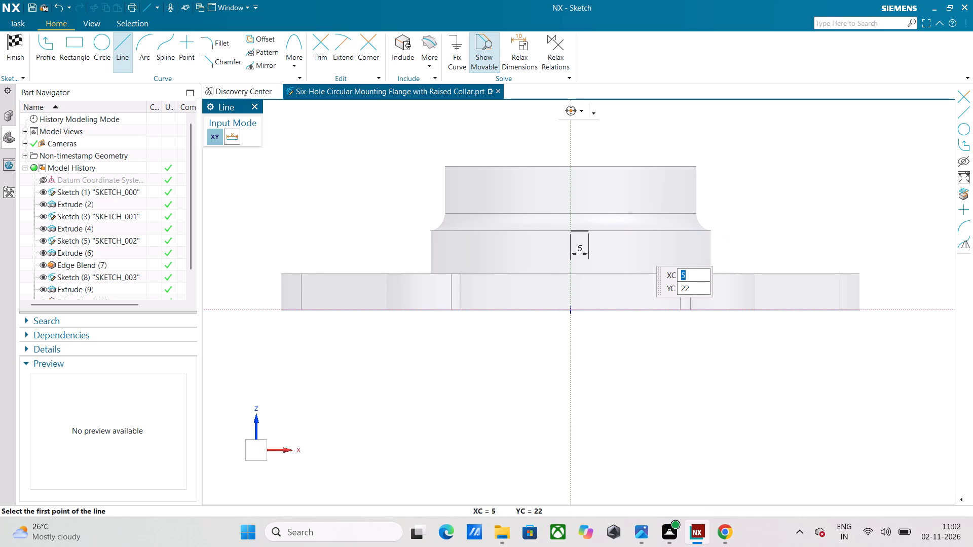
Draw a 15 mm vertical line down from the 5 mm line's free end, followed by a 10 mm horizontal line toward -X.
type("15")
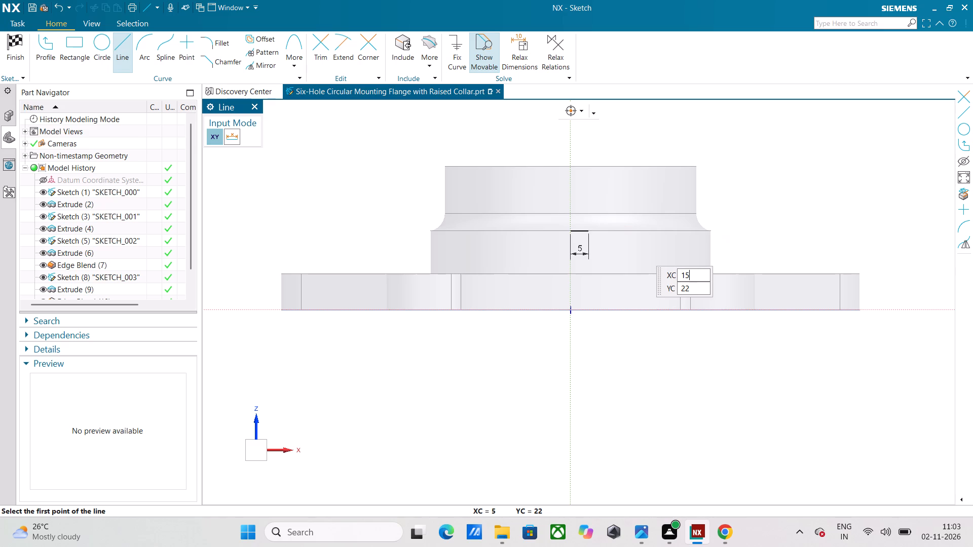
key("Return")
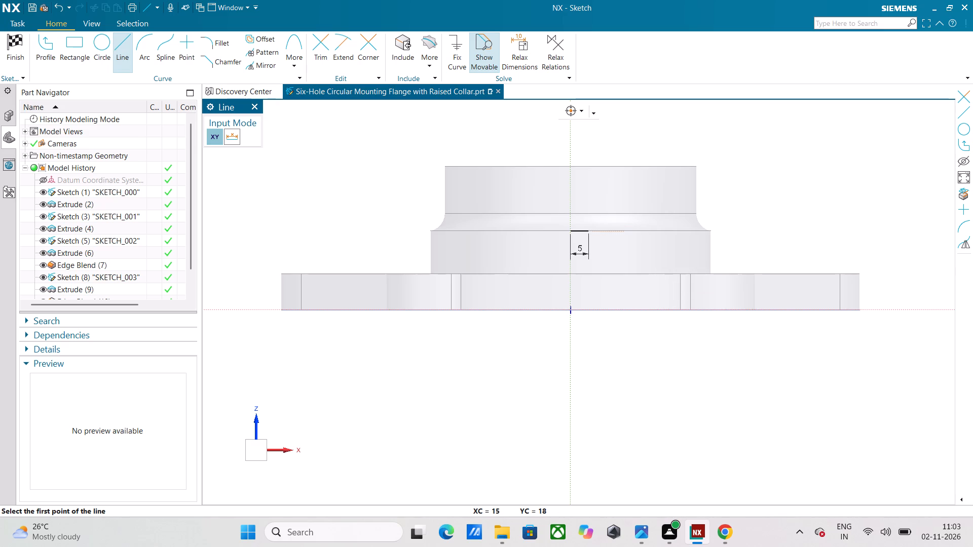
left_click(589, 232)
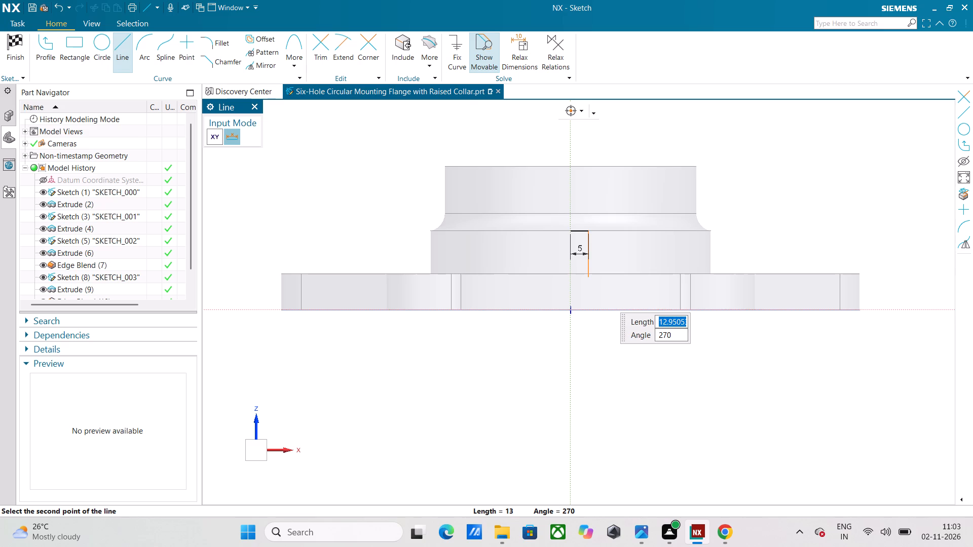
type("15")
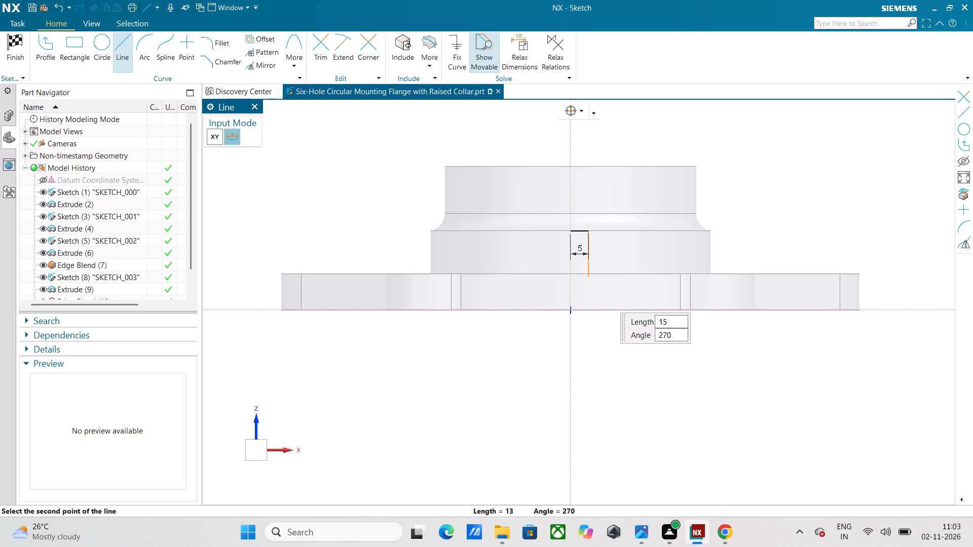
key("Return")
key("Return")
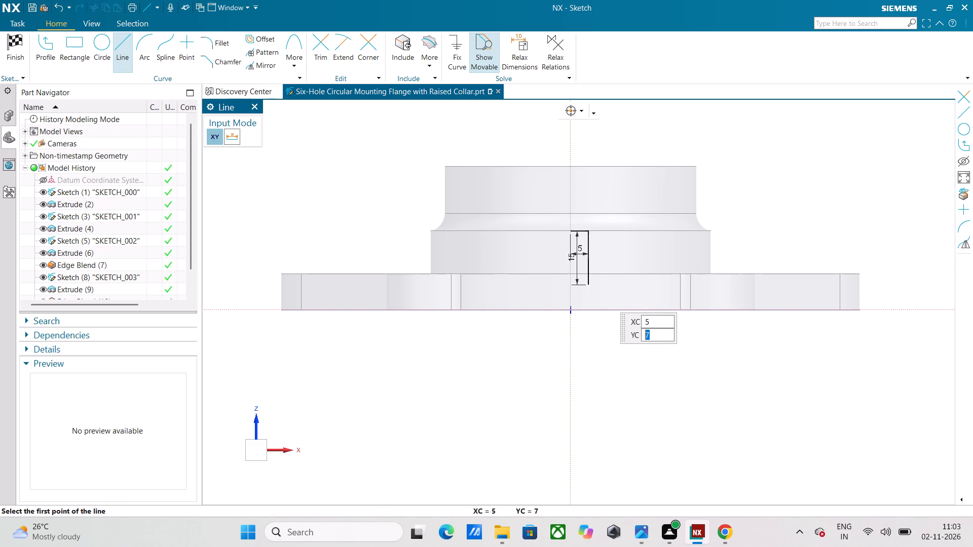
left_click(589, 286)
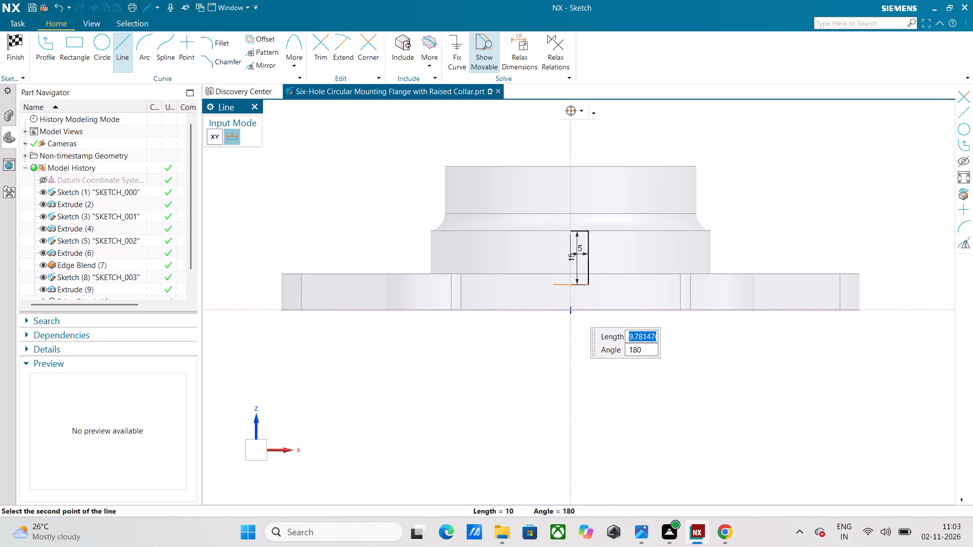
type("10")
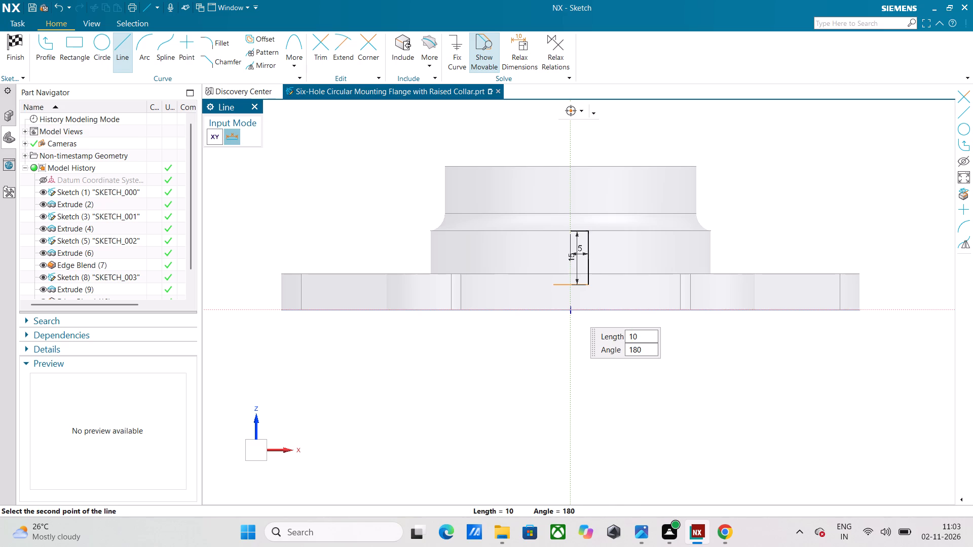
key("Return")
key("Return")
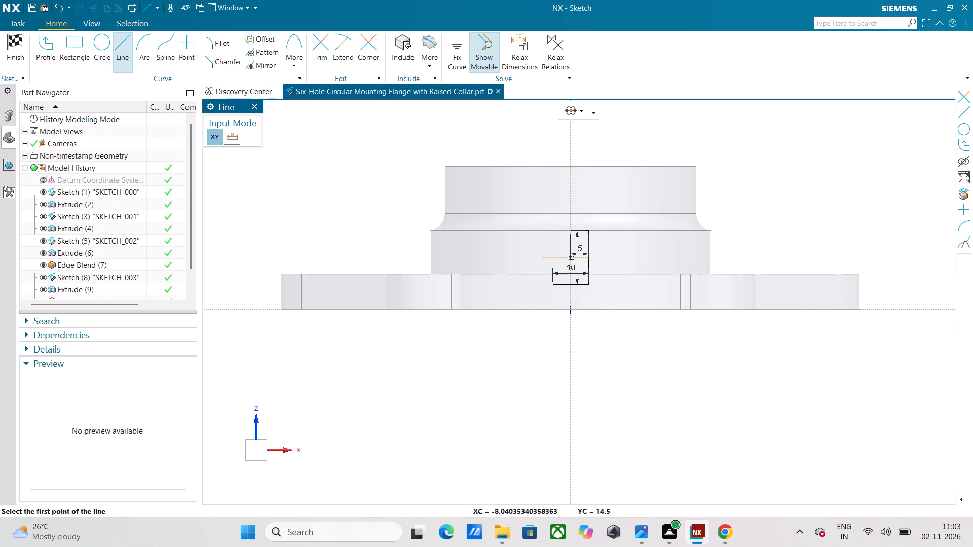
Close the 10 × 15 mm rectangle with a 15 mm upward line and a top line to the vertical axis, and finish the sketch.
left_click(553, 284)
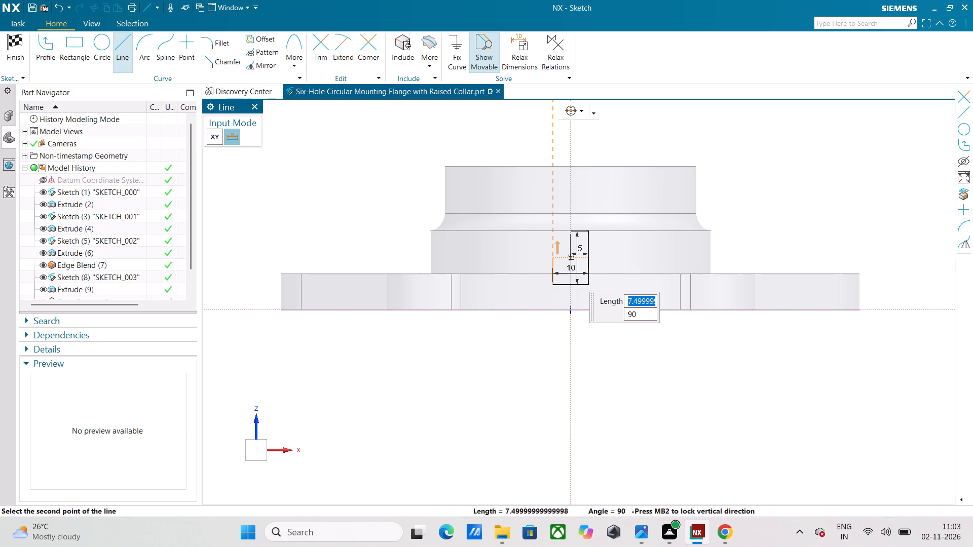
scroll(554, 256, "up", 2)
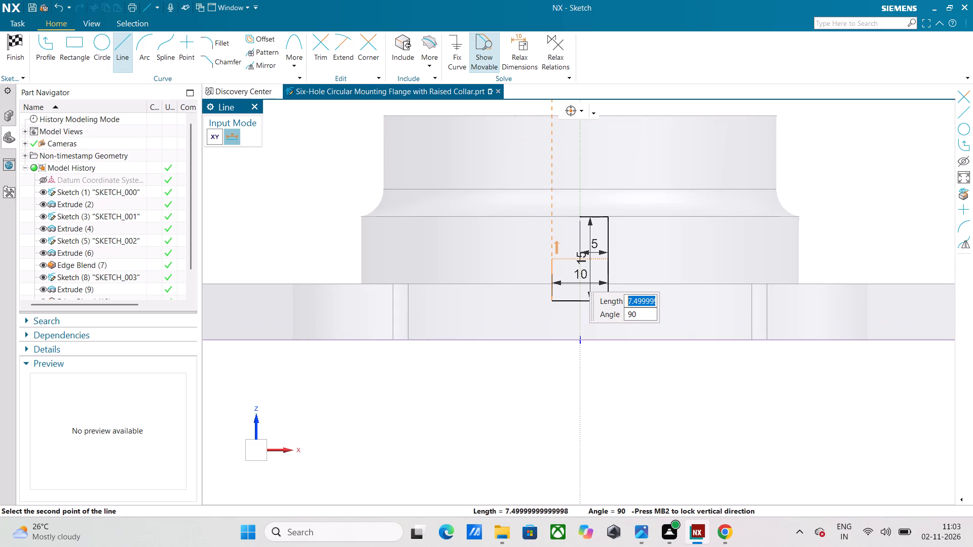
type("15")
key("Return")
key("Return")
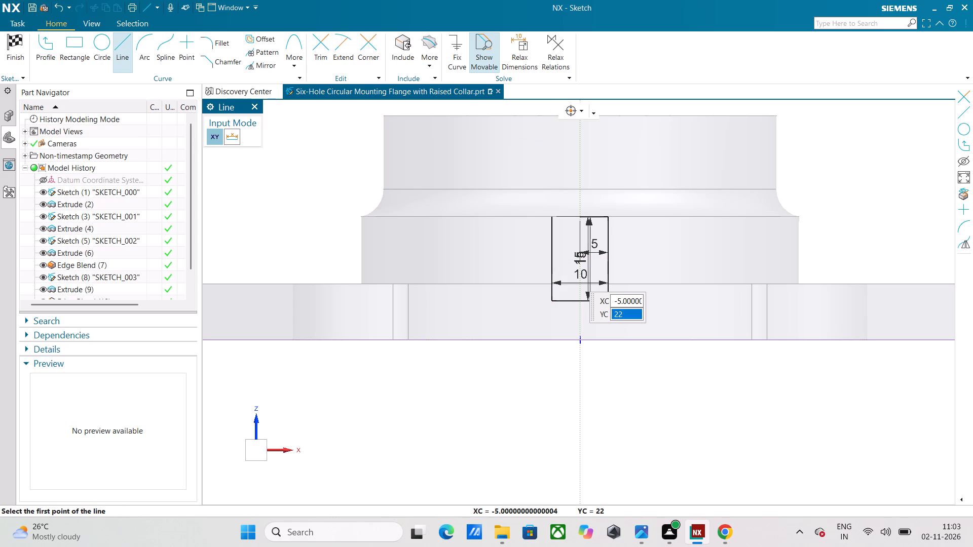
left_click(552, 214)
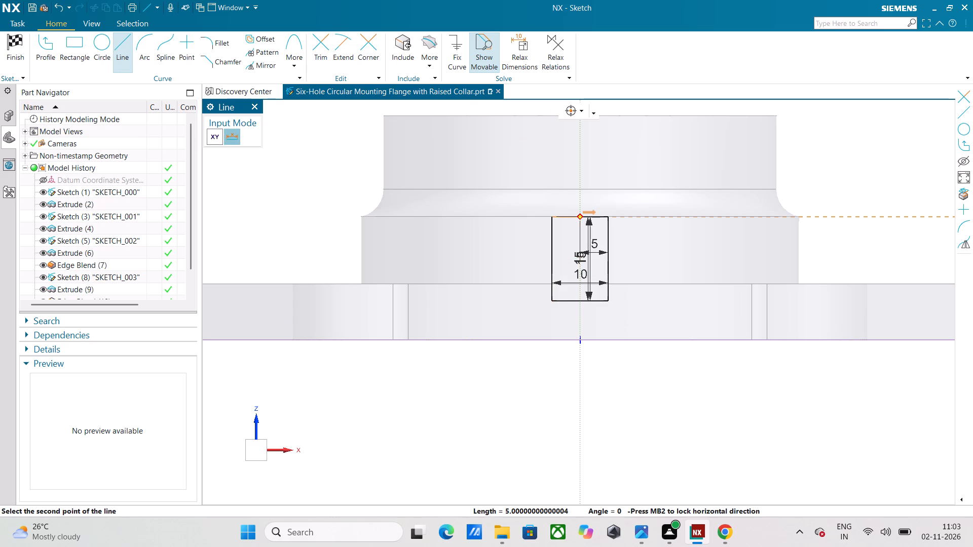
left_click(581, 218)
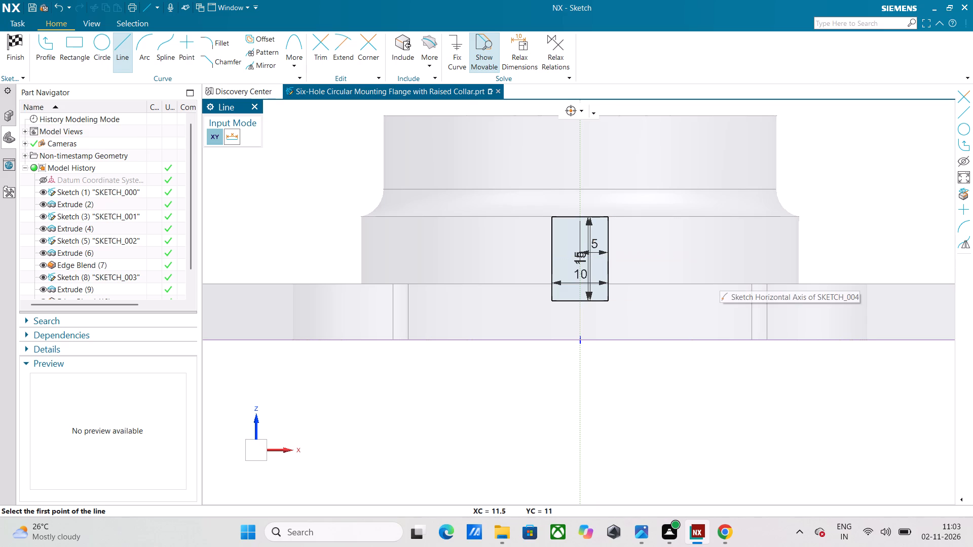
left_click(9, 40)
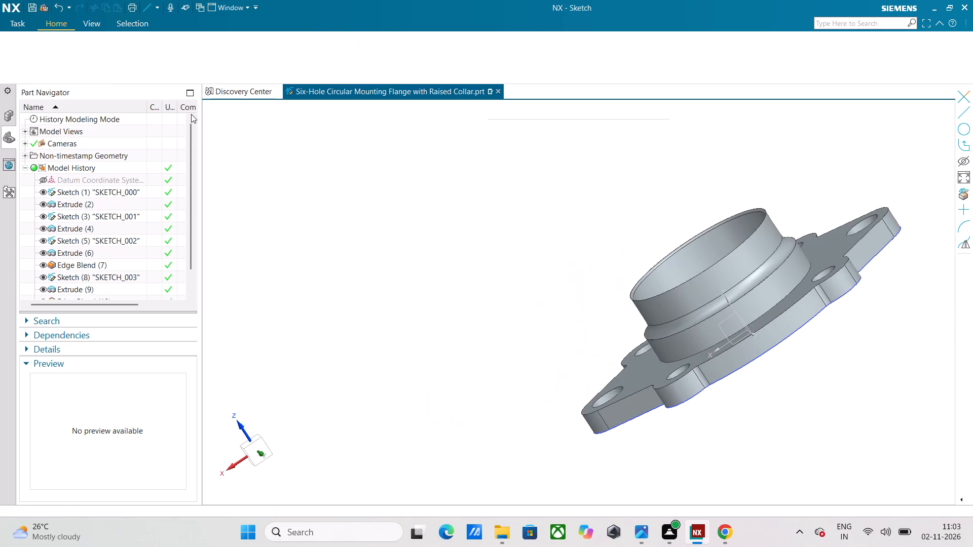
Extrude the 10 × 15 mm rectangle with a symmetric width of 139 mm and unite it with the flange body.
middle_click_drag(543, 191, 565, 210)
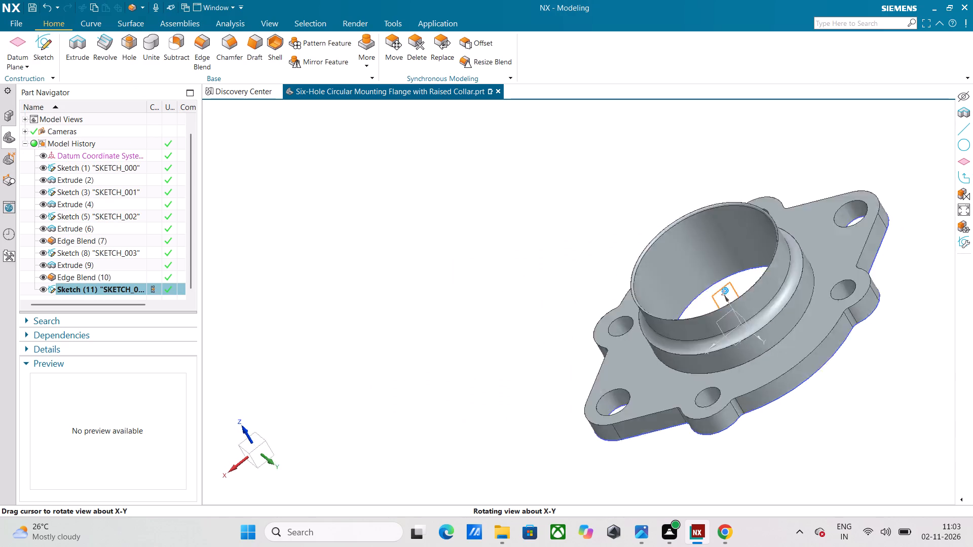
middle_click_drag(565, 210, 595, 212)
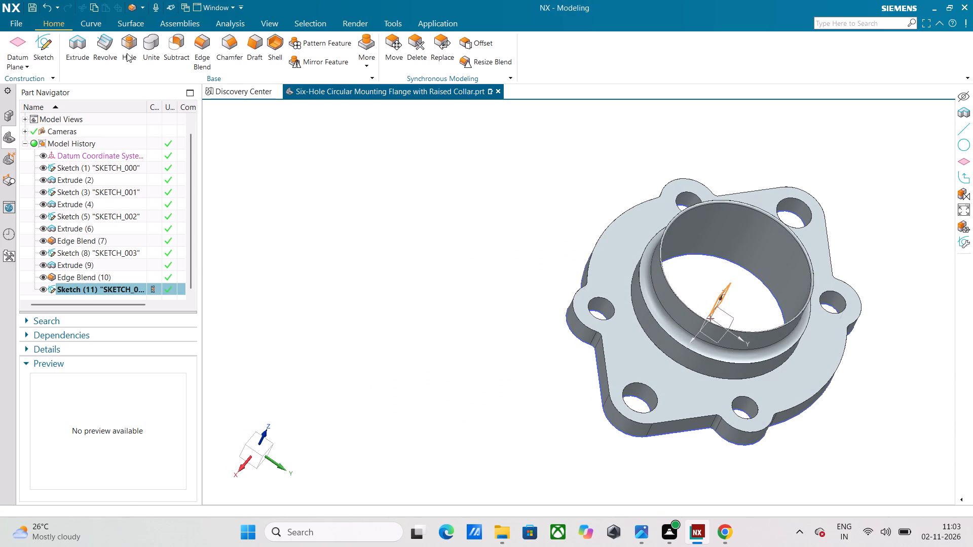
left_click(83, 48)
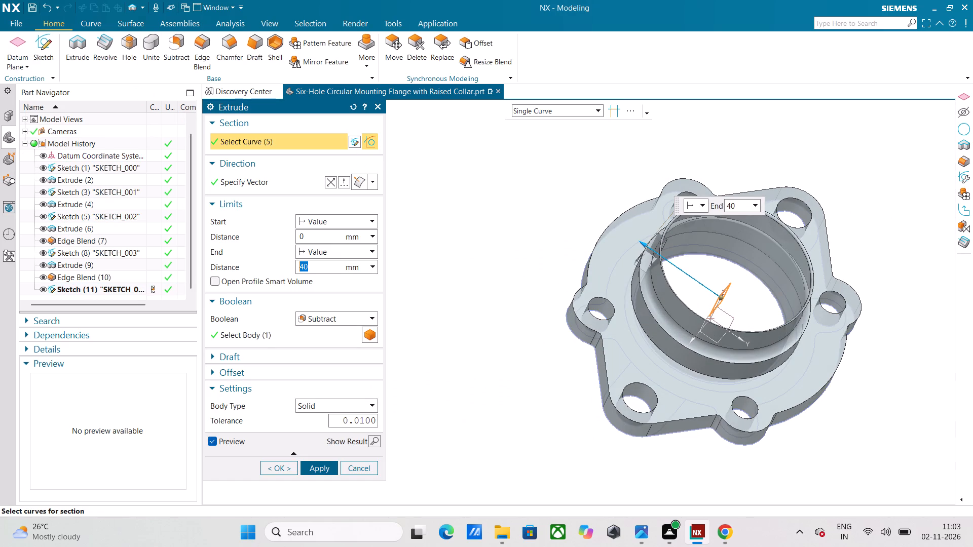
left_click(364, 246)
left_click(344, 287)
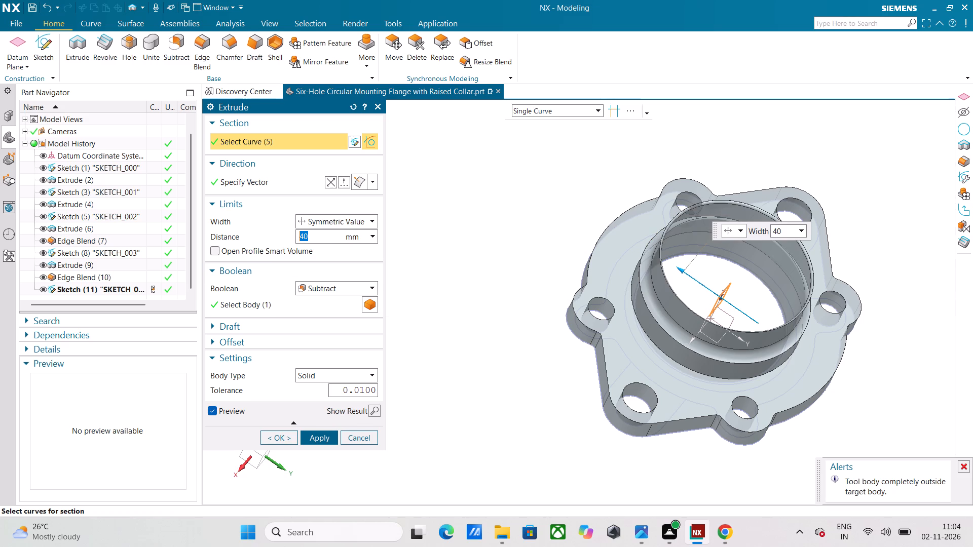
left_click(330, 287)
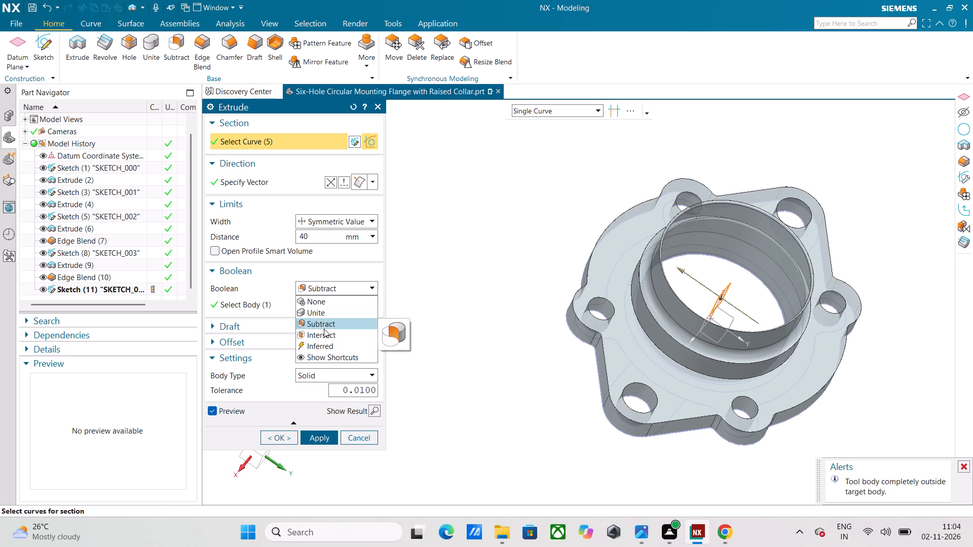
left_click(326, 313)
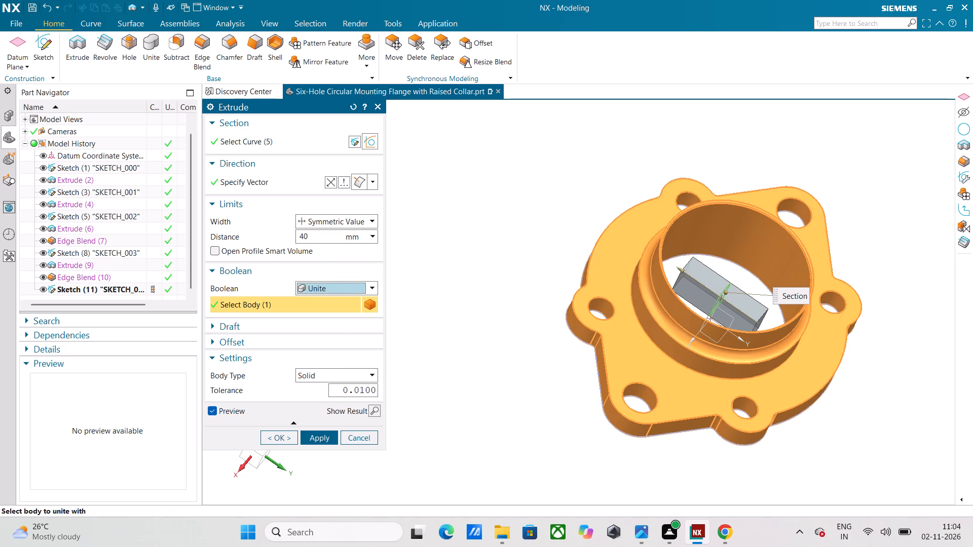
double_click(319, 241)
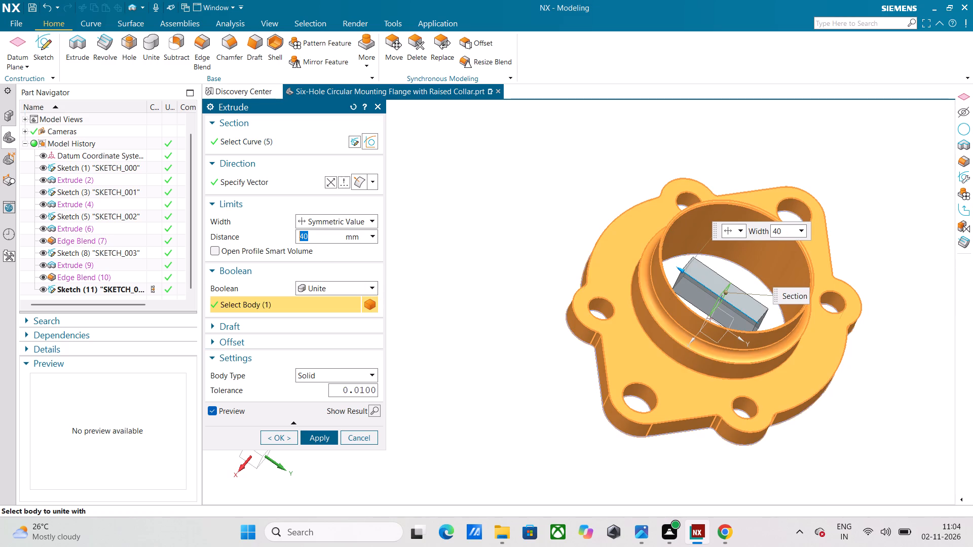
type("139")
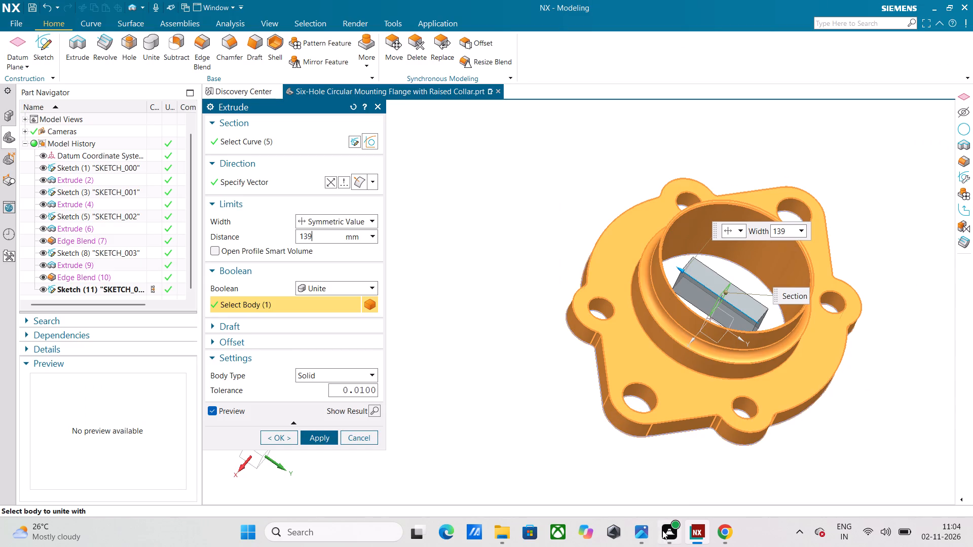
key("Return")
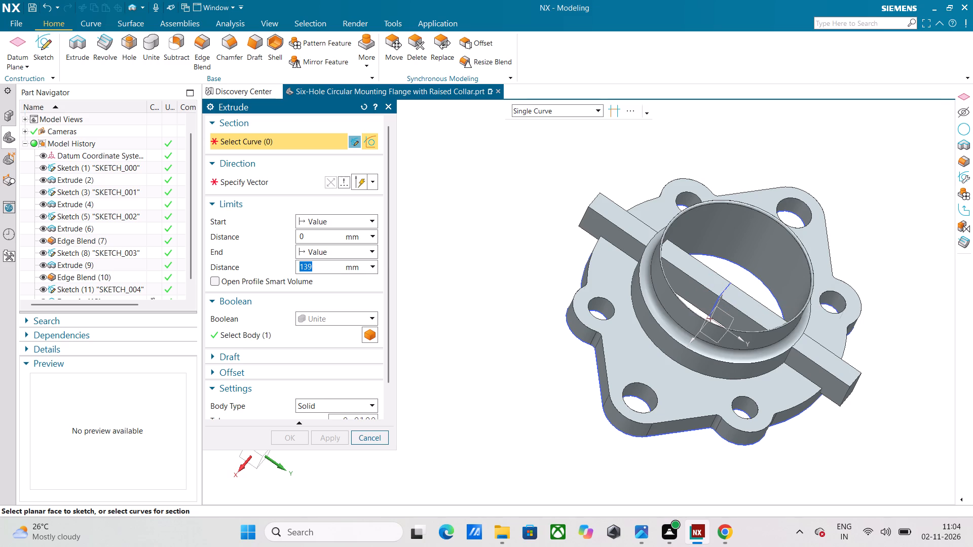
middle_click_drag(802, 433, 791, 411)
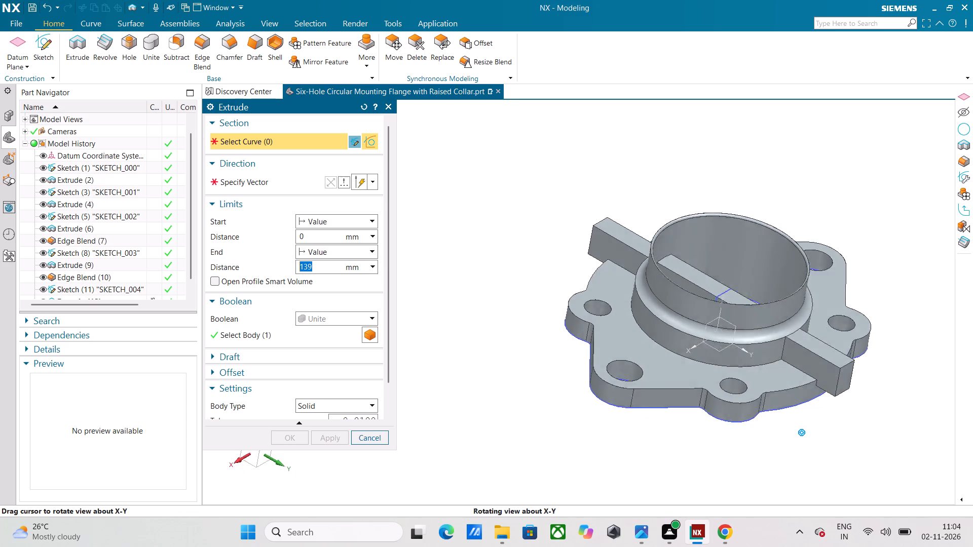
middle_click_drag(791, 411, 791, 400)
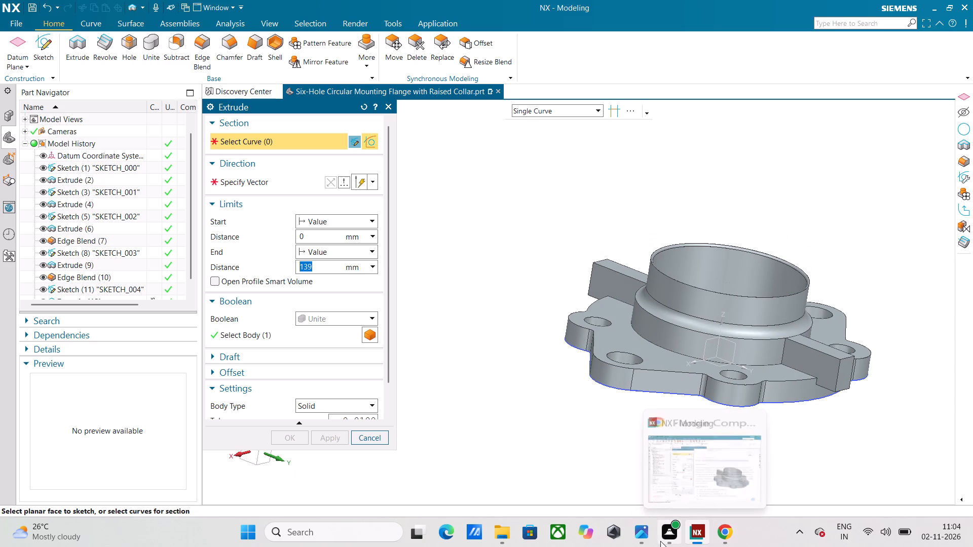
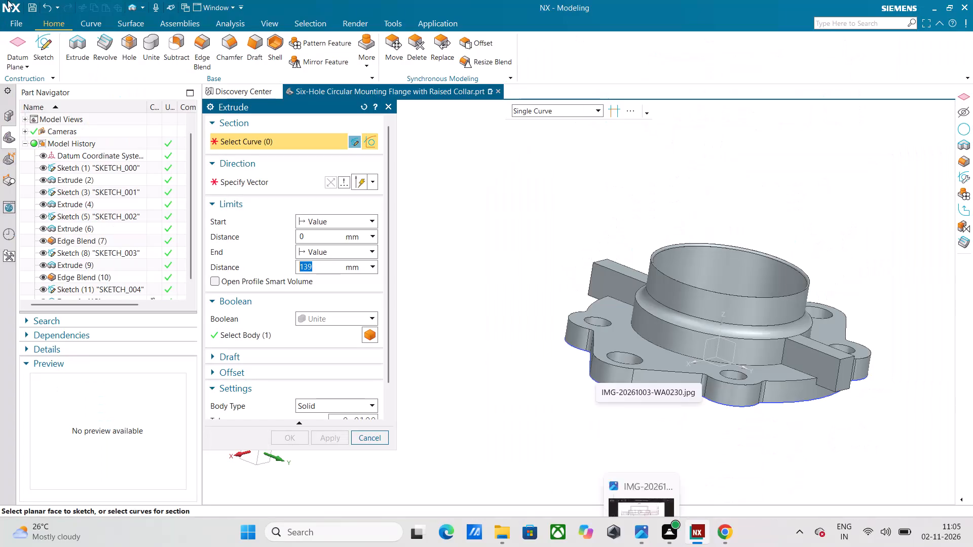
Start a sketch on the Right plane and start the Circle tool for a circle defined by its center point.
left_click(40, 47)
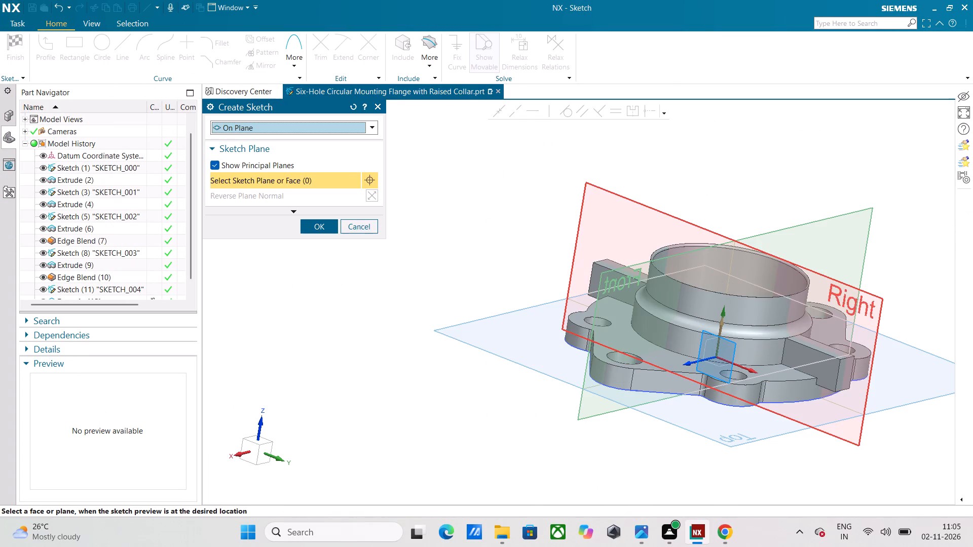
left_click(879, 307)
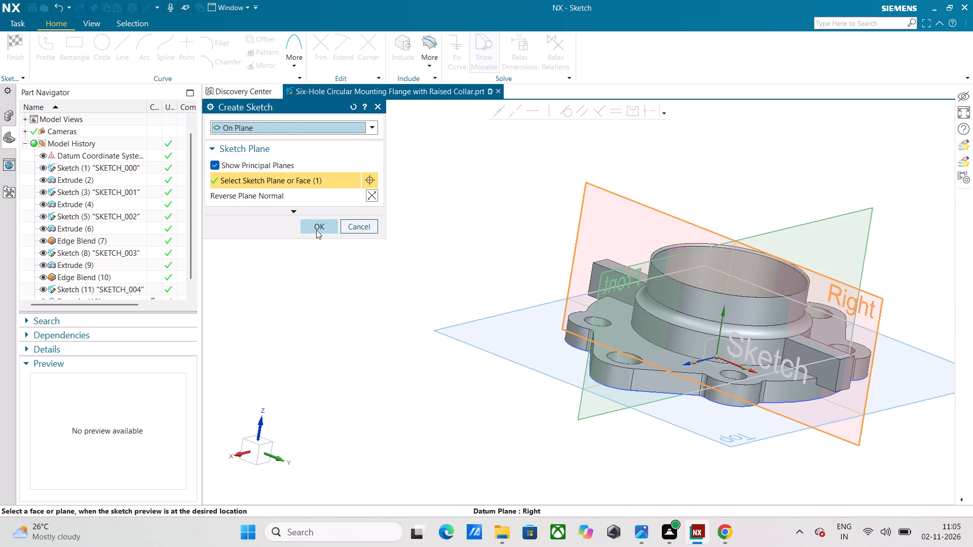
left_click(316, 230)
scroll(728, 273, "up", 1)
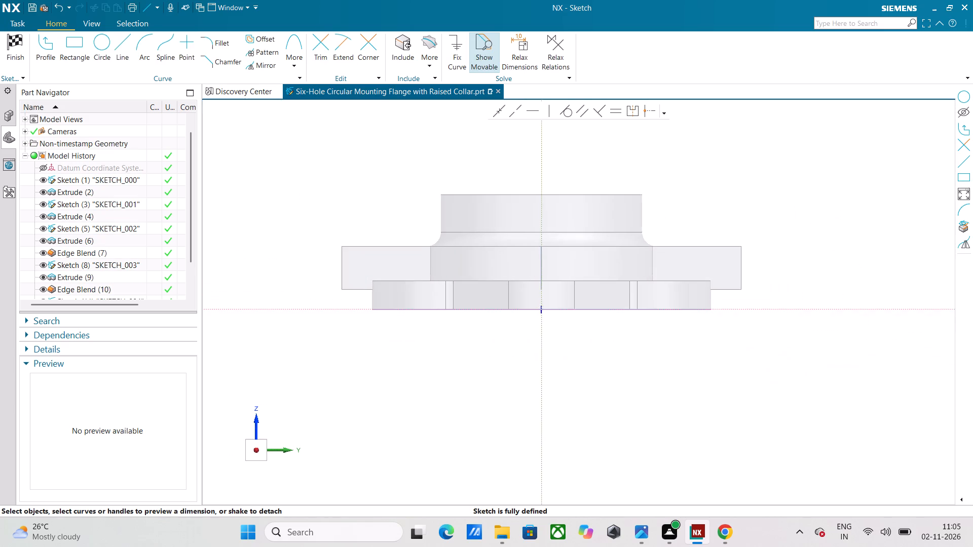
scroll(728, 273, "up", 1)
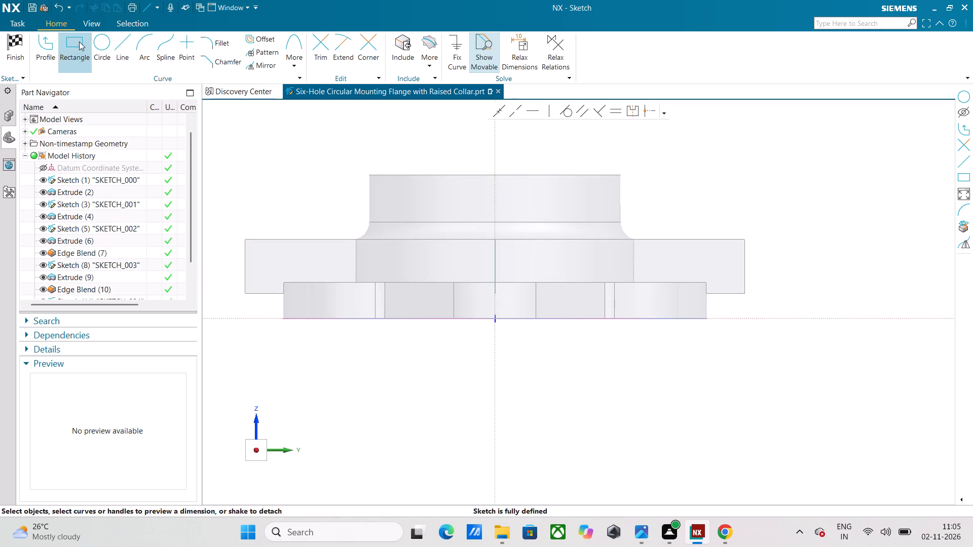
left_click(105, 45)
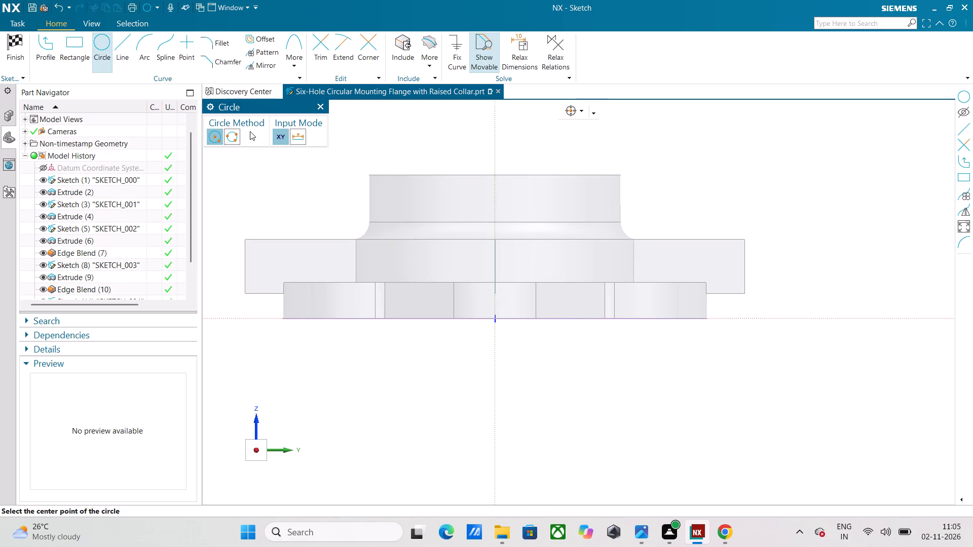
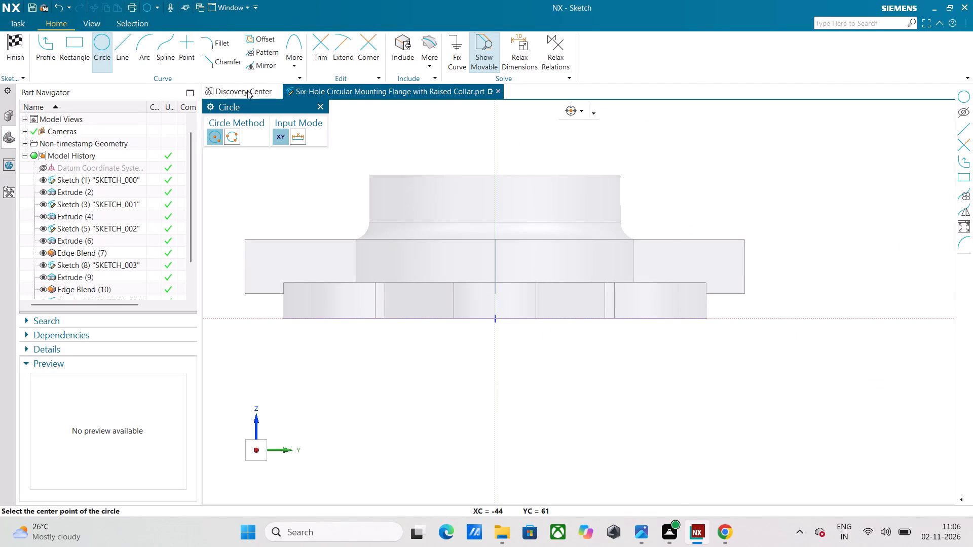
Sketch a 6 mm diameter circle on the side bar, centred at XC 62.5, YC 14.
left_click(99, 44)
left_click(101, 44)
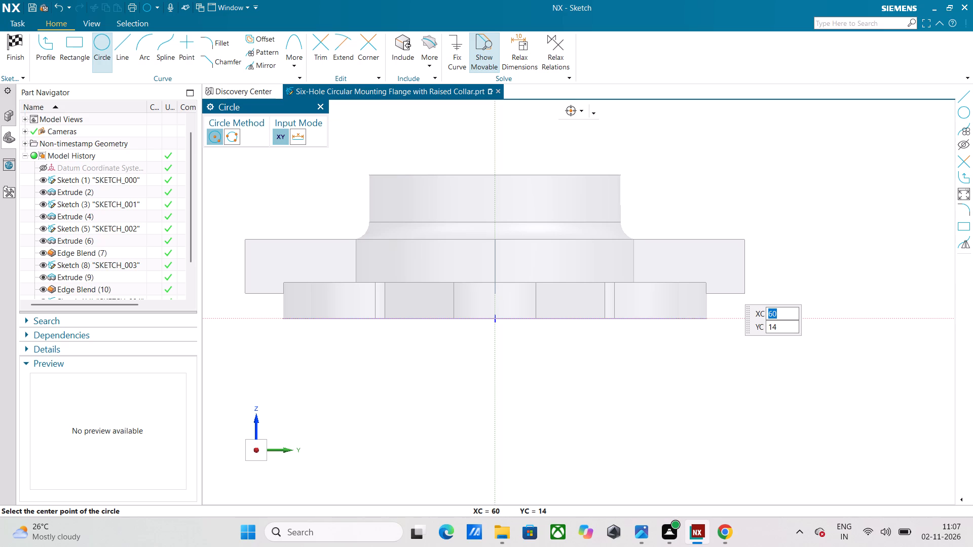
type("62.5")
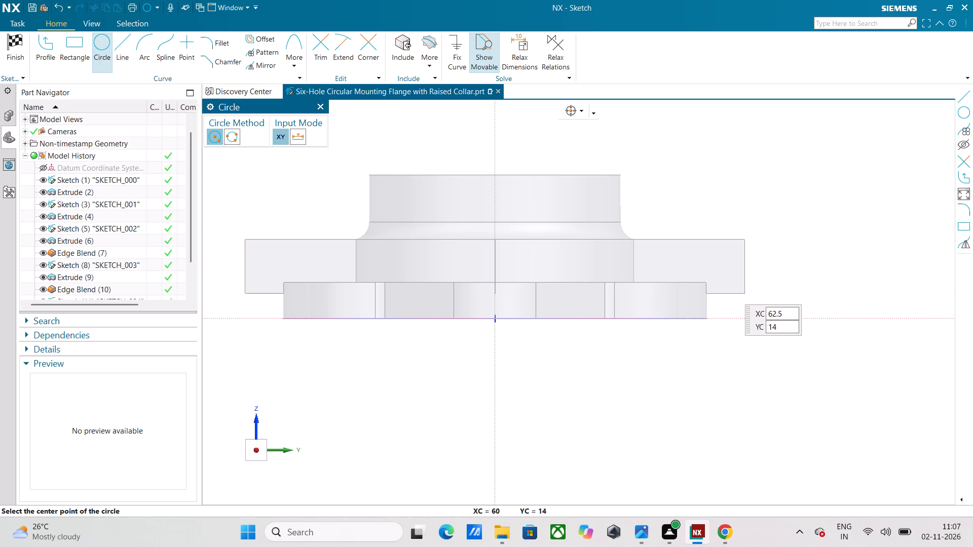
key("Return")
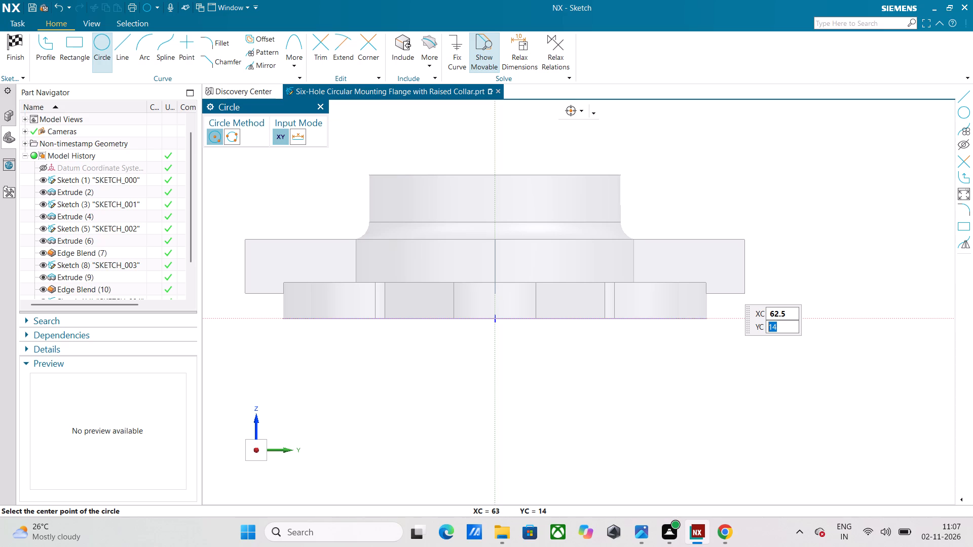
key("Return")
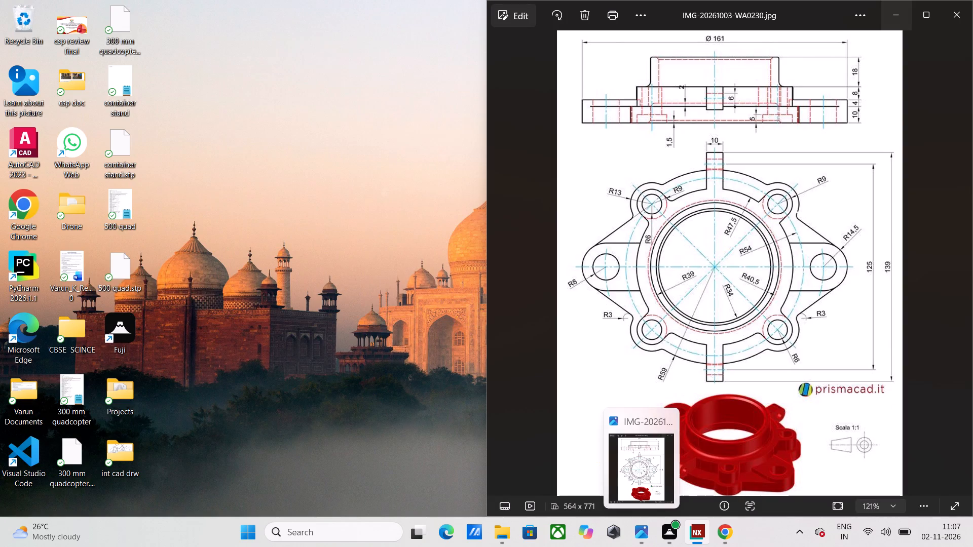
key("6")
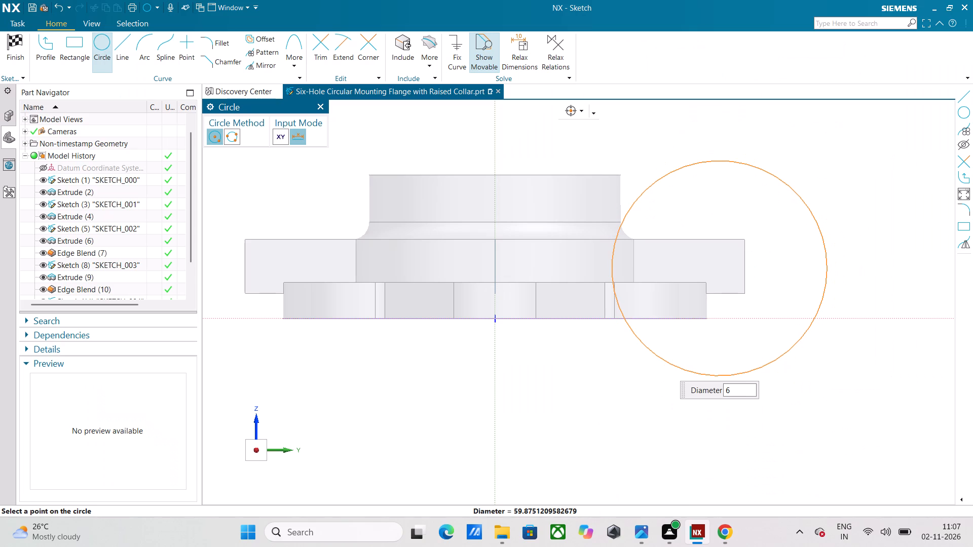
key("Return")
key("Return")
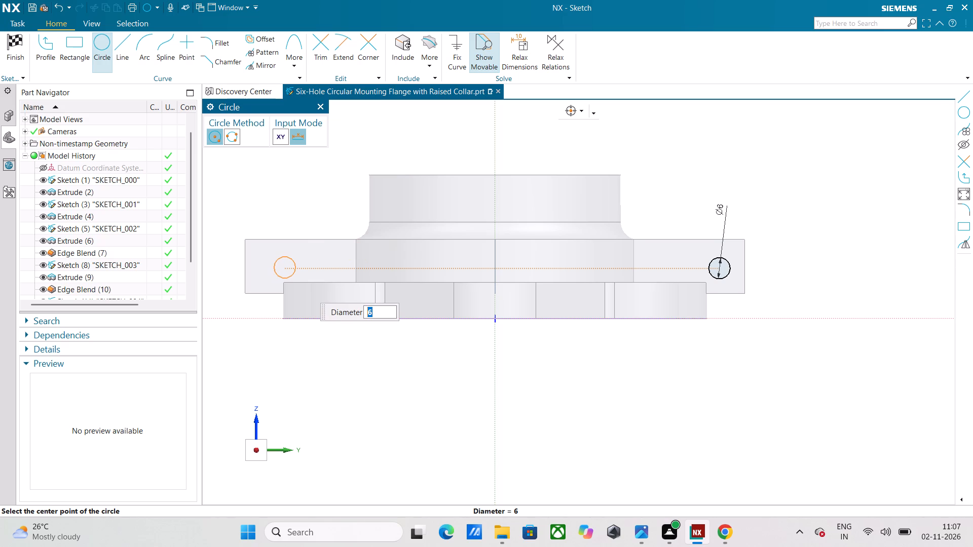
Sketch a matching 6 mm diameter circle on the opposite bar, centred at XC -62.5, YC 14, and finish the sketch.
key("Escape")
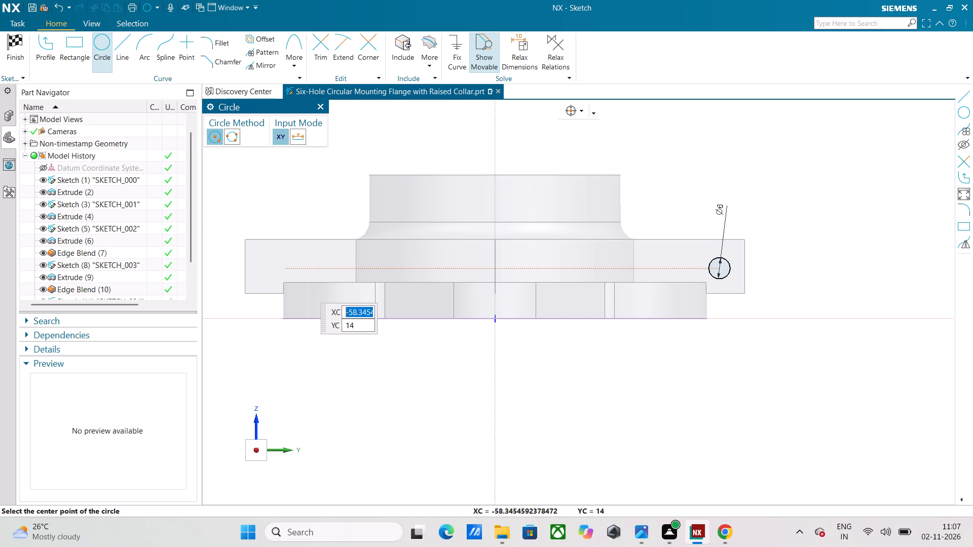
key("minus")
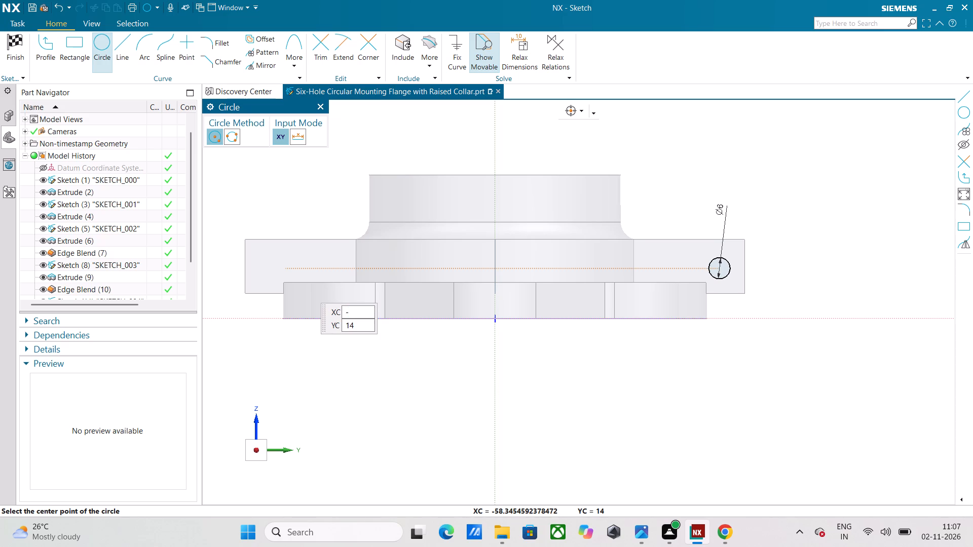
type("62.5")
key("Return")
key("1")
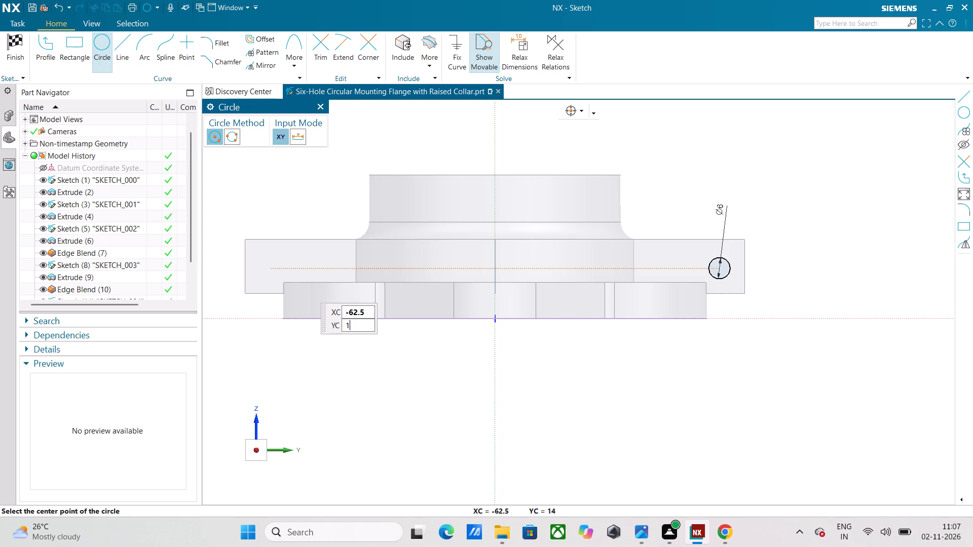
key("4")
key("Return")
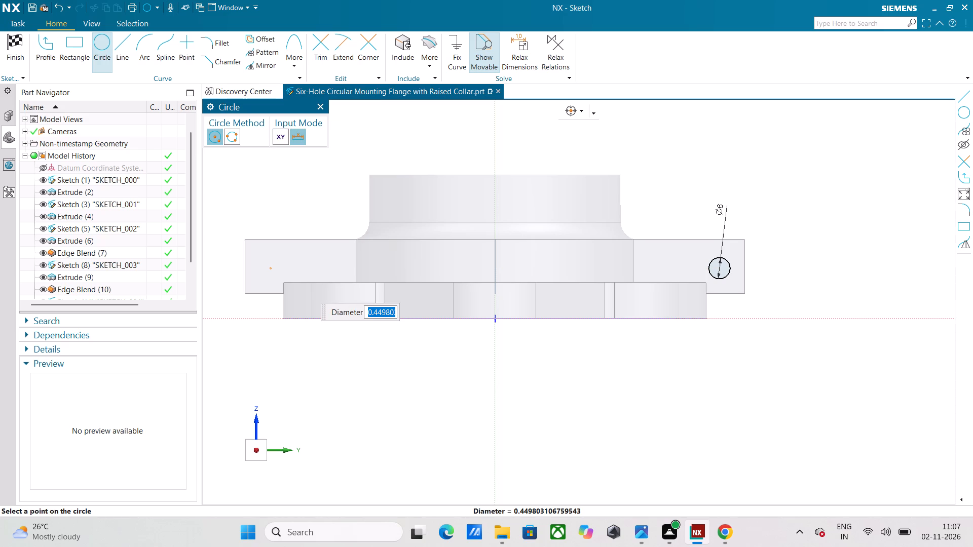
key("6")
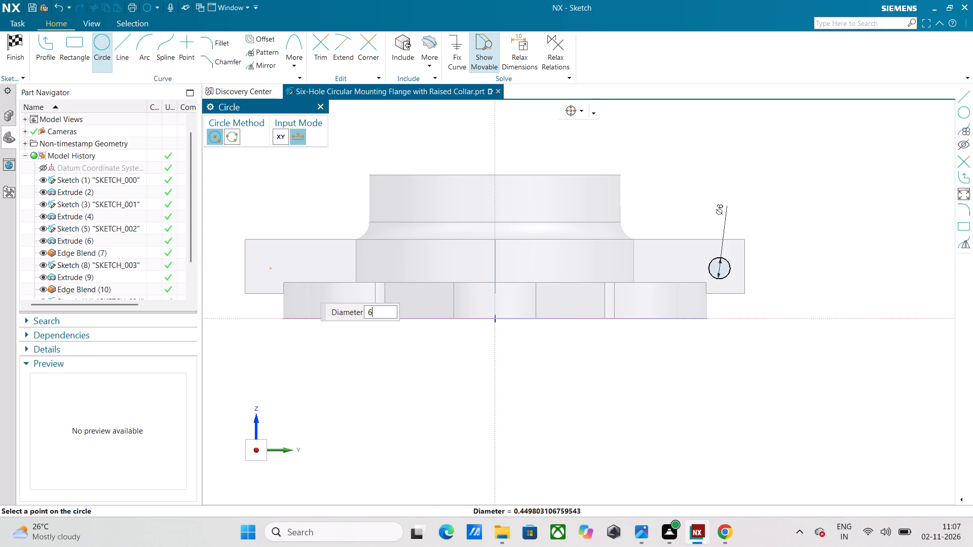
key("Return")
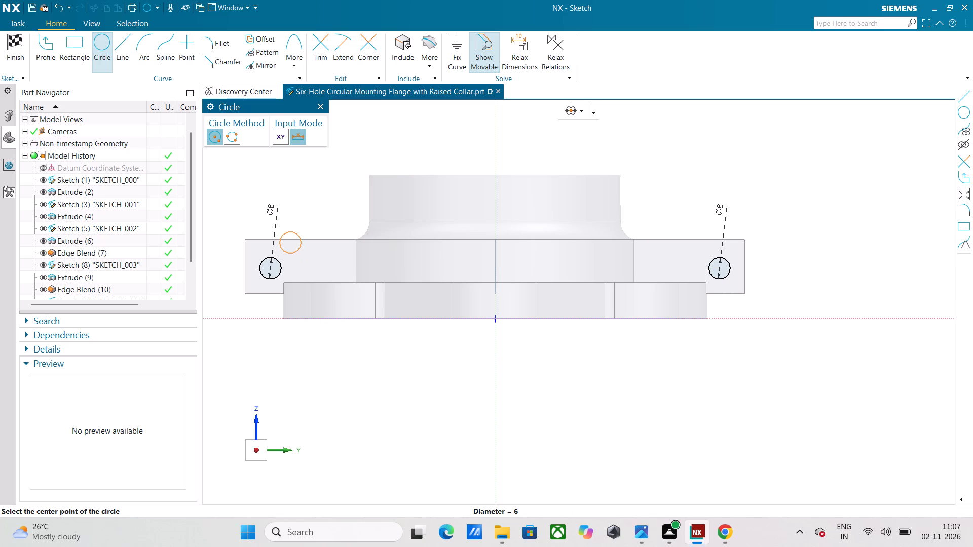
left_click(8, 41)
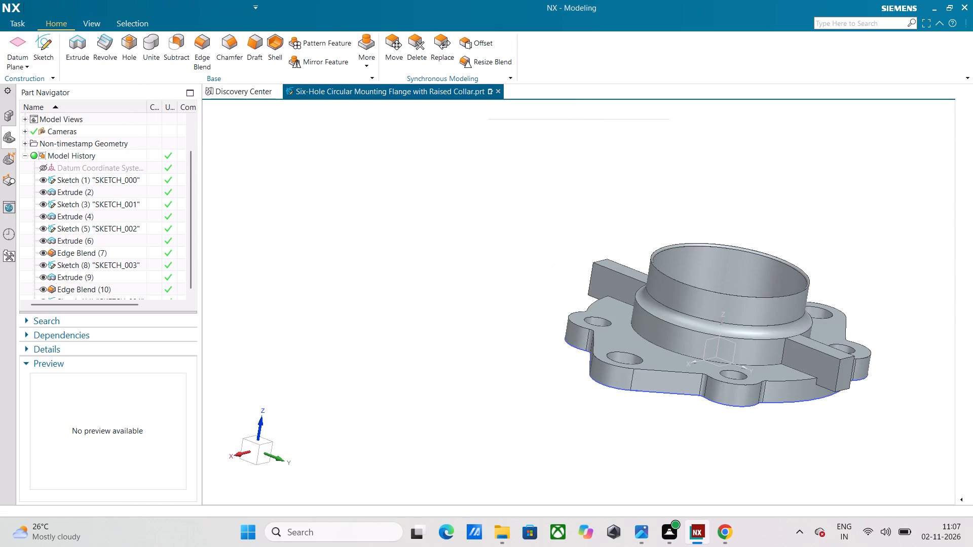
Extrude both circles with a symmetric value of 139 mm and Boolean Subtract to cut holes through the side bars.
left_click(70, 46)
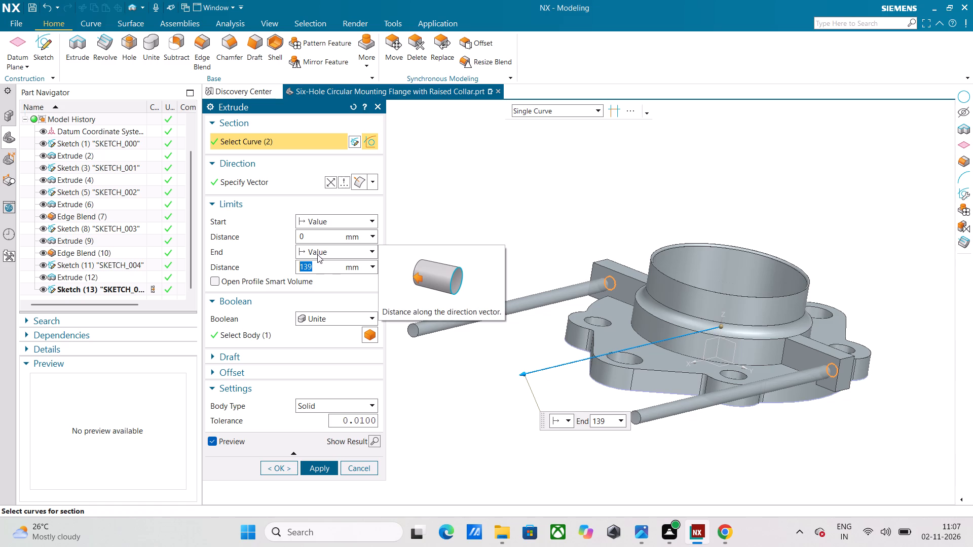
left_click(333, 253)
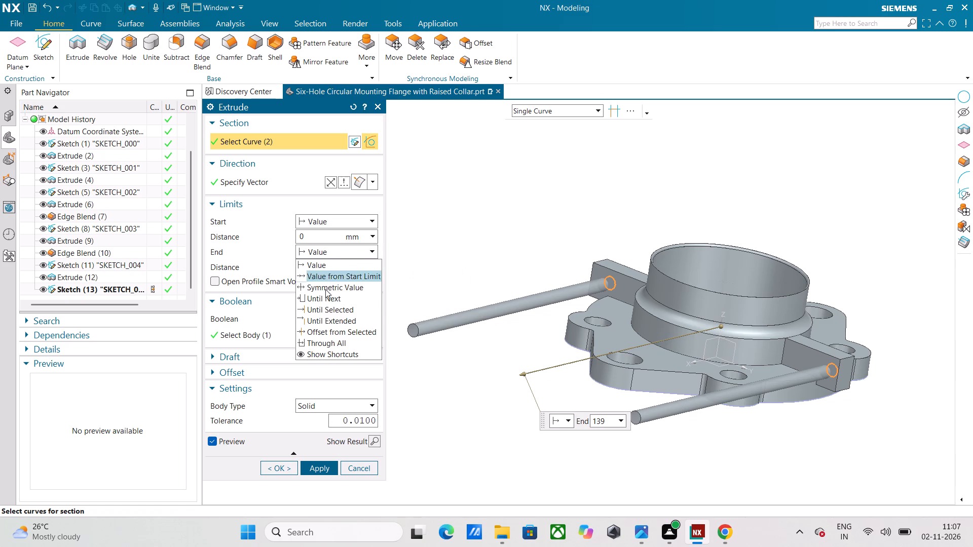
left_click(325, 287)
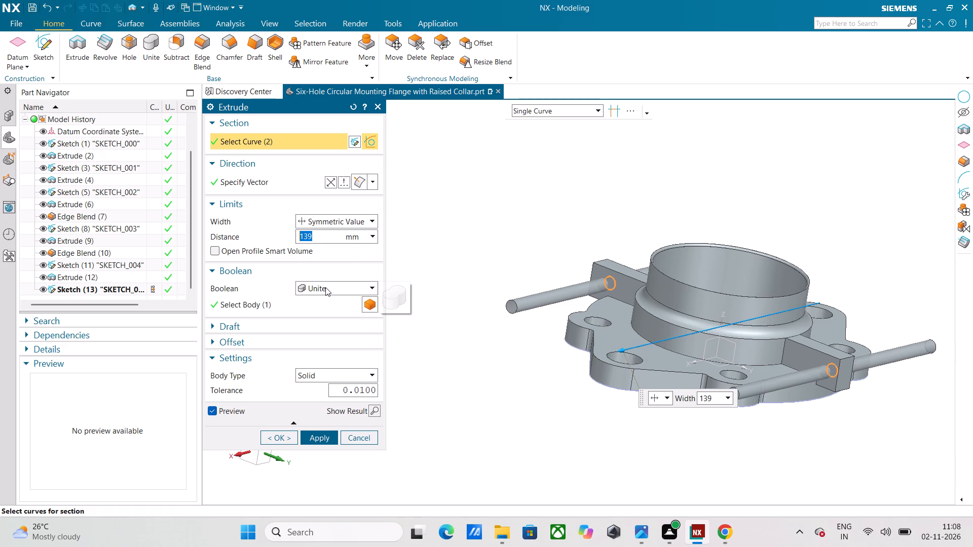
left_click(341, 288)
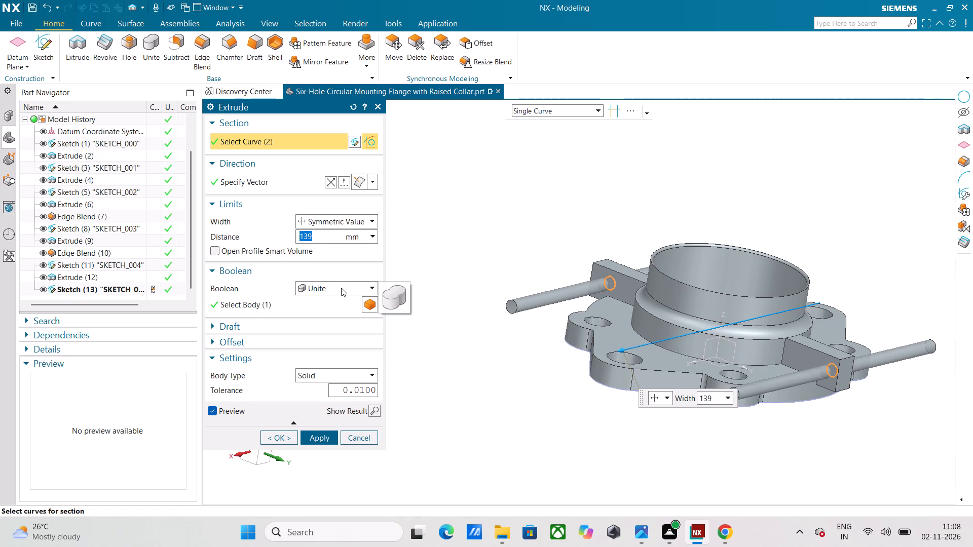
left_click(325, 323)
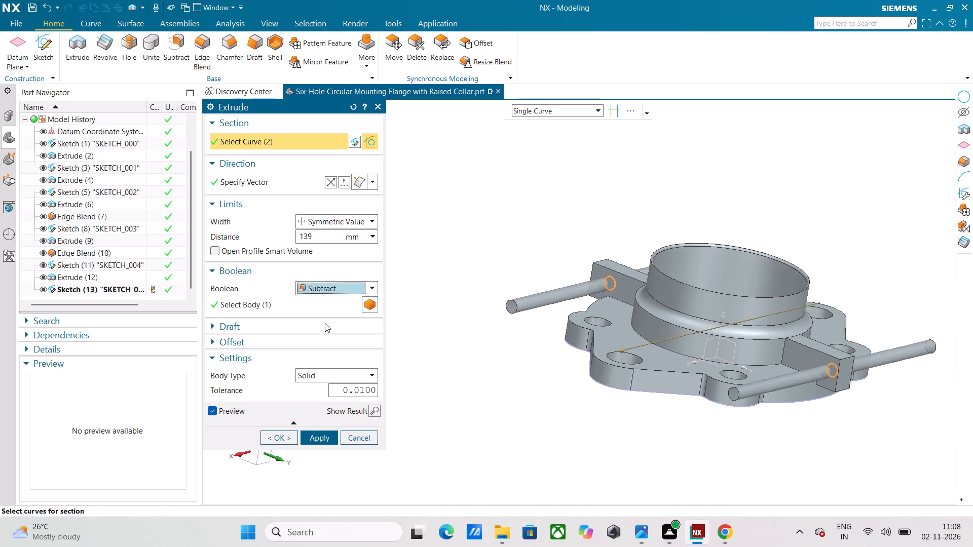
left_click(316, 442)
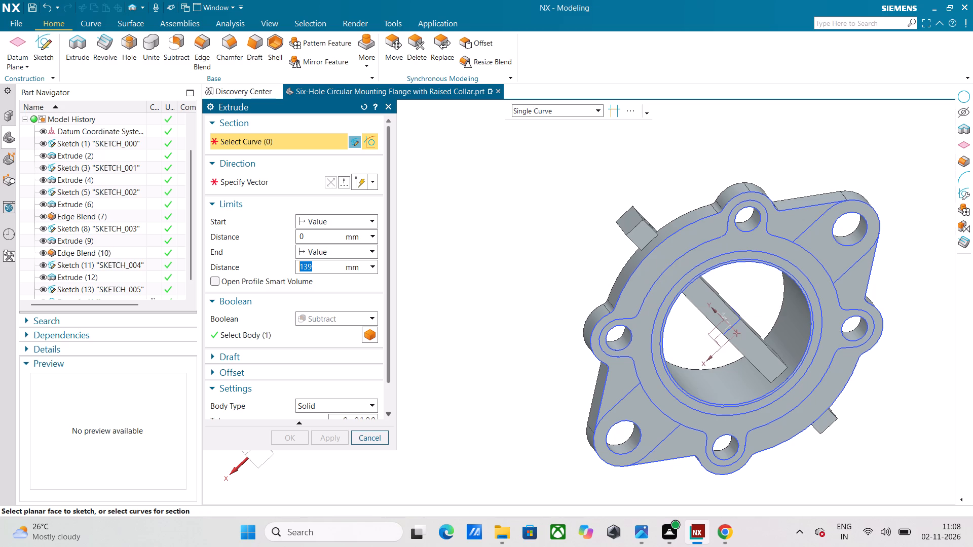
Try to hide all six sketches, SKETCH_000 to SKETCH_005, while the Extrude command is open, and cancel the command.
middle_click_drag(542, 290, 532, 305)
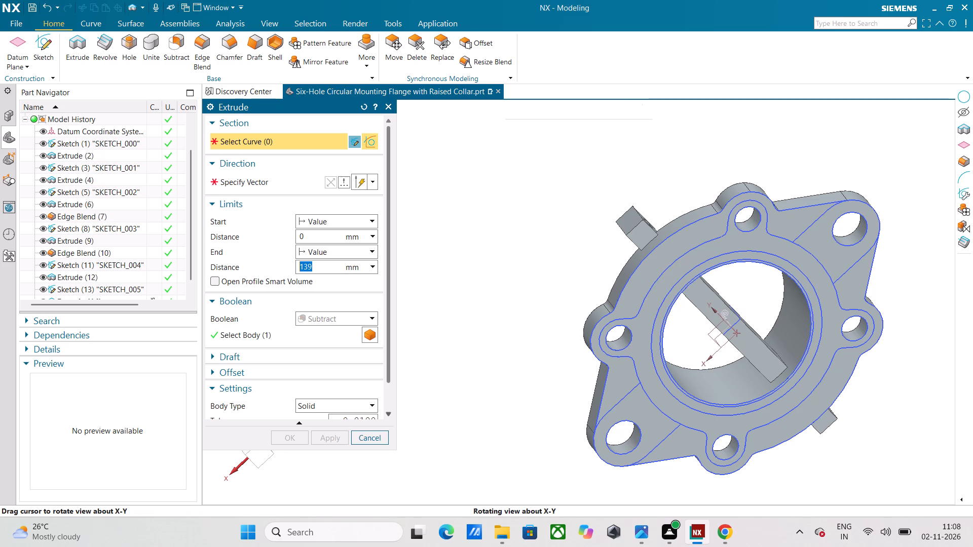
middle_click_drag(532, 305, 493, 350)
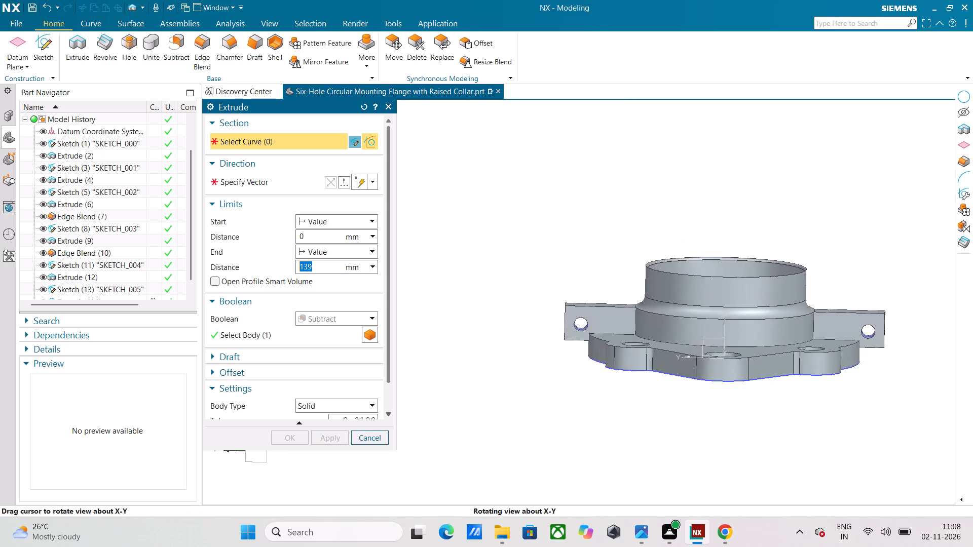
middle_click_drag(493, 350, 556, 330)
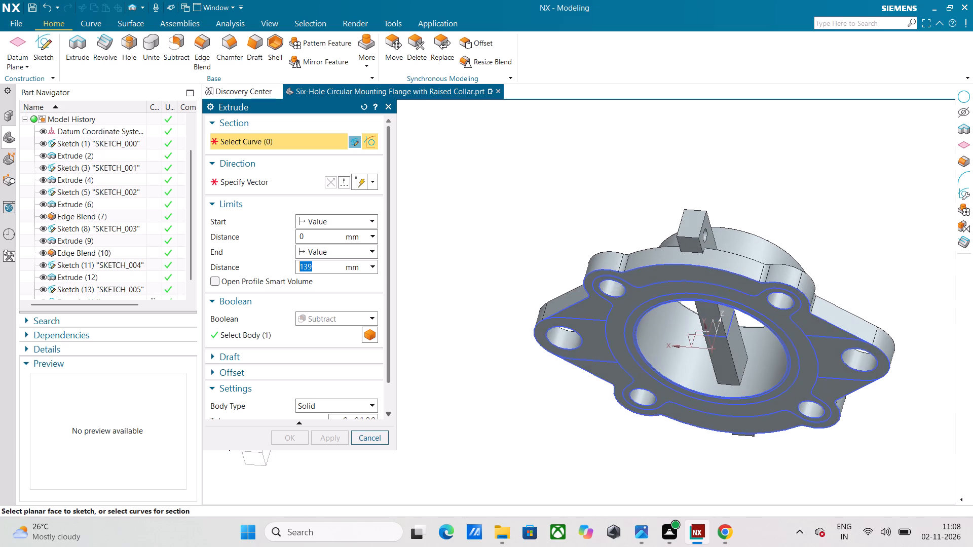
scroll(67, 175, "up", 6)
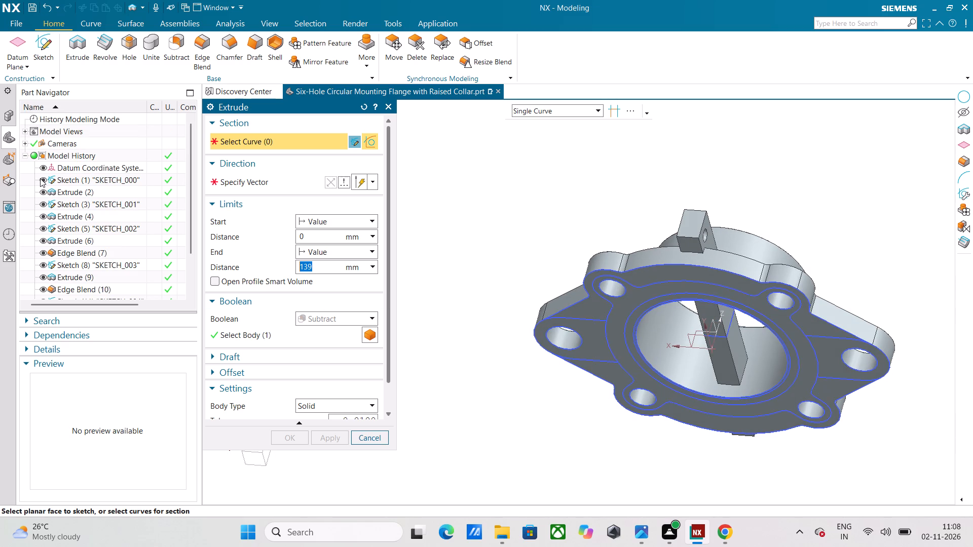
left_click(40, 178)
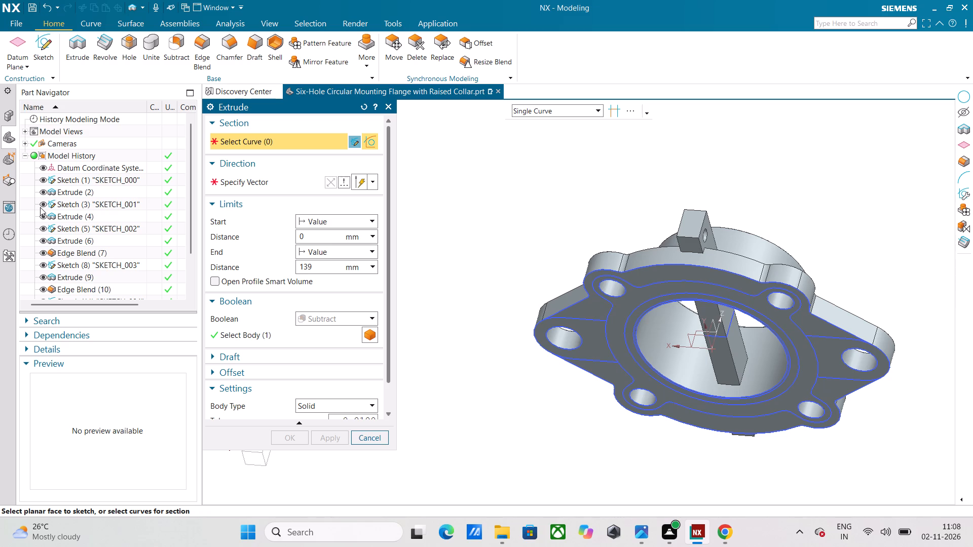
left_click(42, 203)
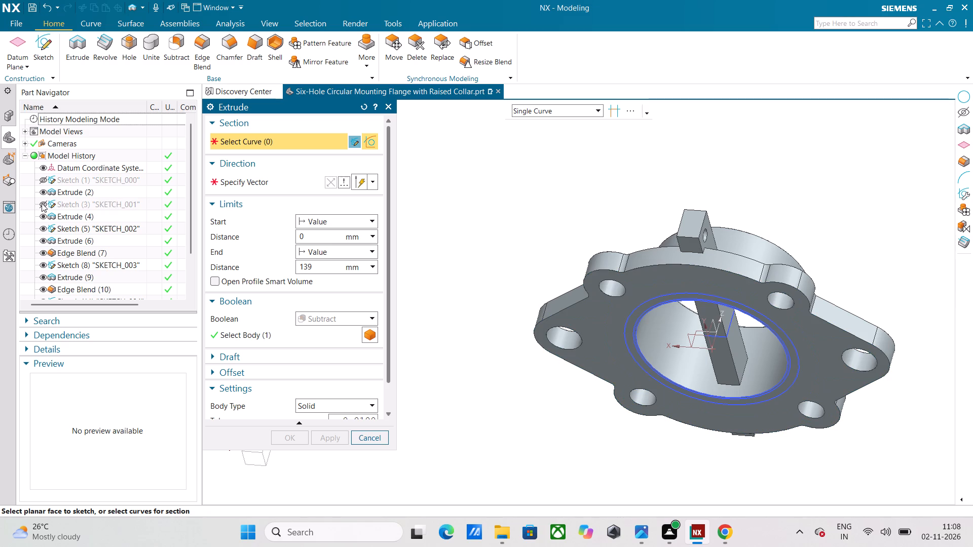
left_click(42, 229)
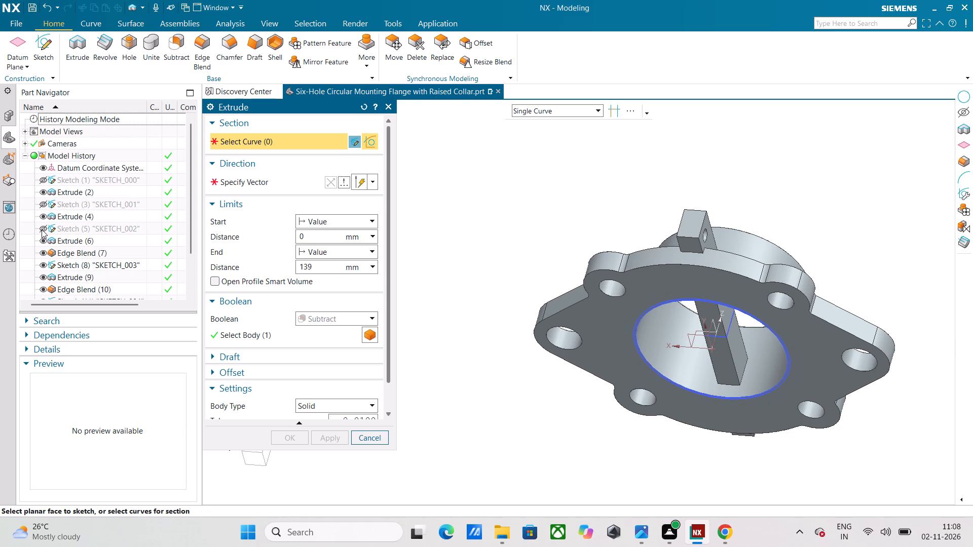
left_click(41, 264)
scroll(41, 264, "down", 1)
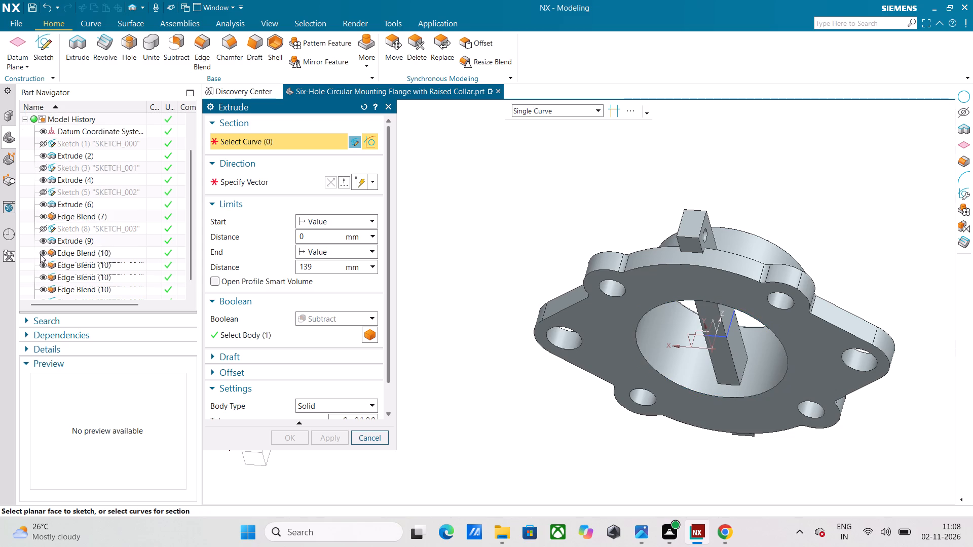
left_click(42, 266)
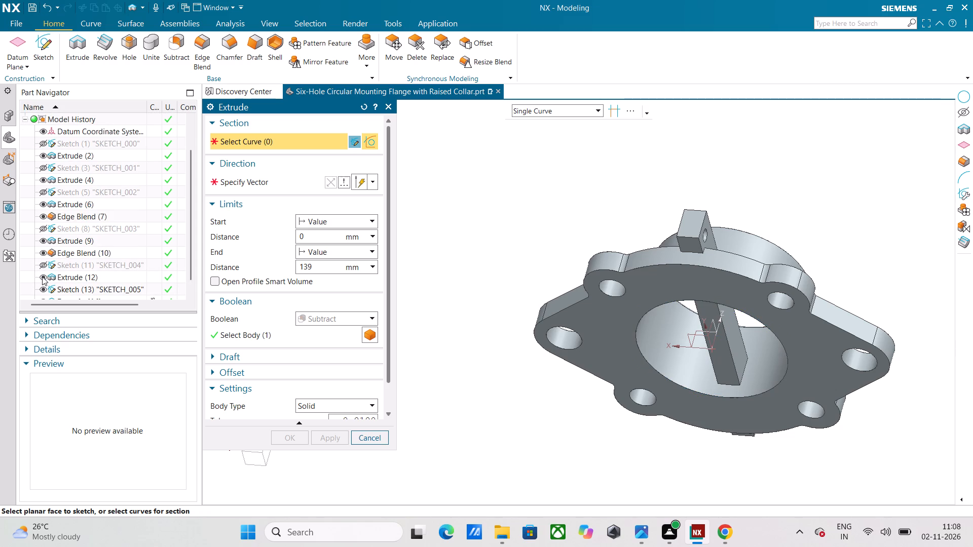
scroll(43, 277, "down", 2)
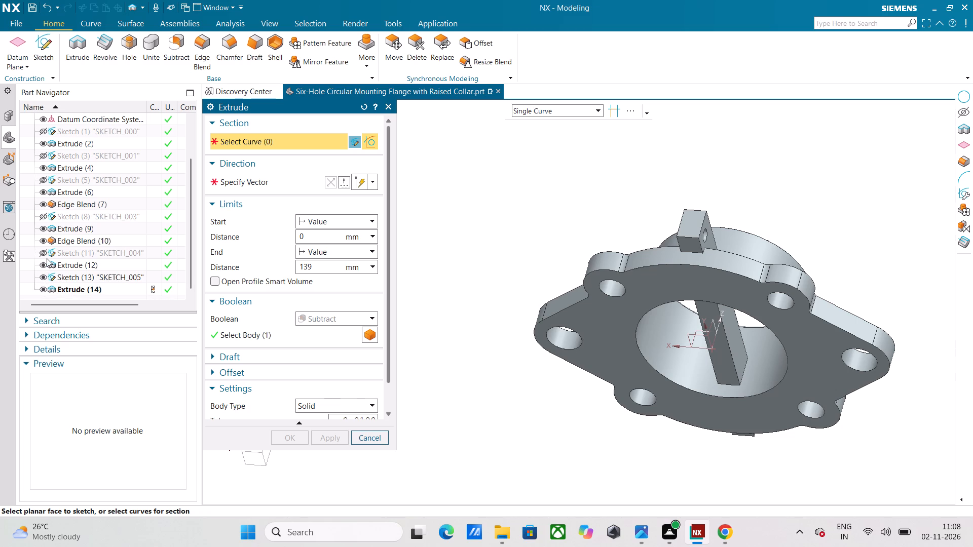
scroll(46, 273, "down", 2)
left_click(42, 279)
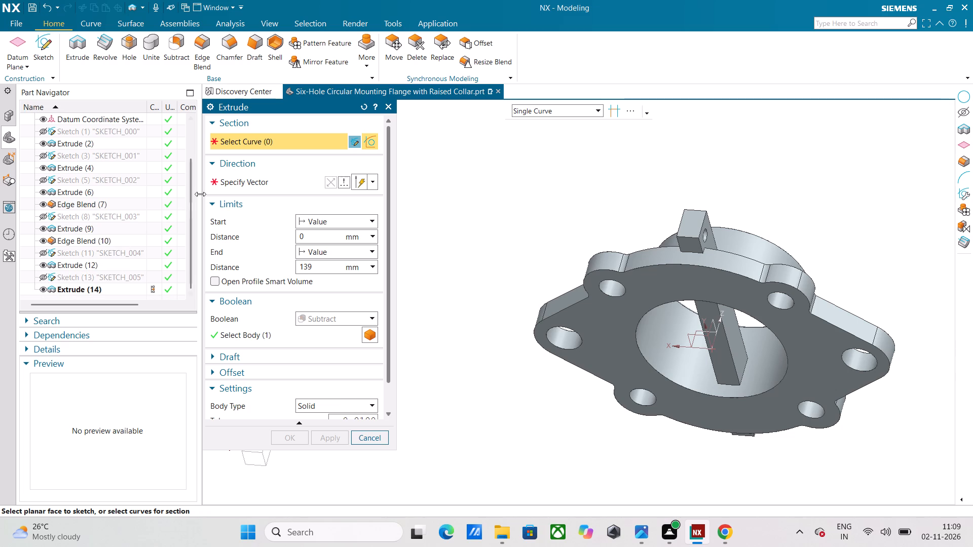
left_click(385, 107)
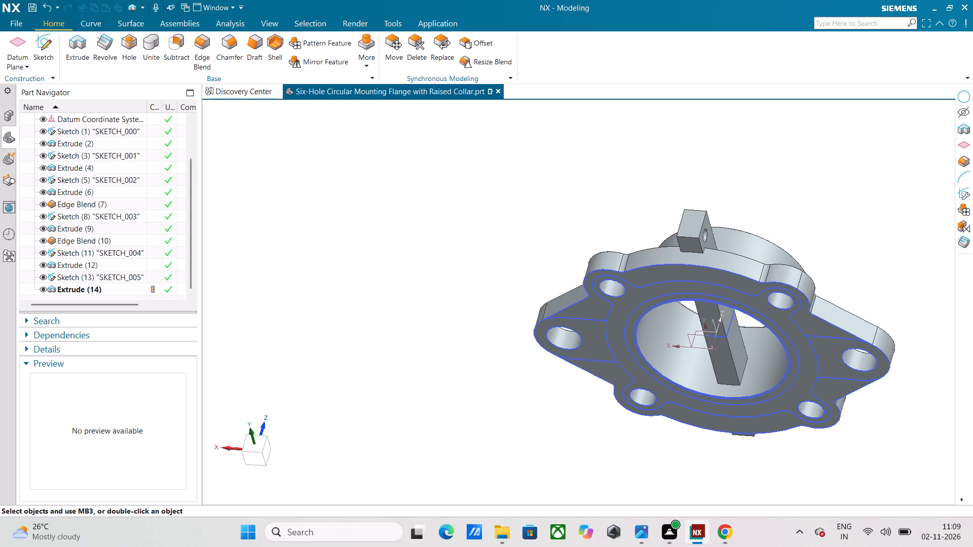
Hide all six sketches, SKETCH_000 to SKETCH_005, leaving the solid features and the datum coordinate system shown.
left_click(44, 275)
left_click(44, 252)
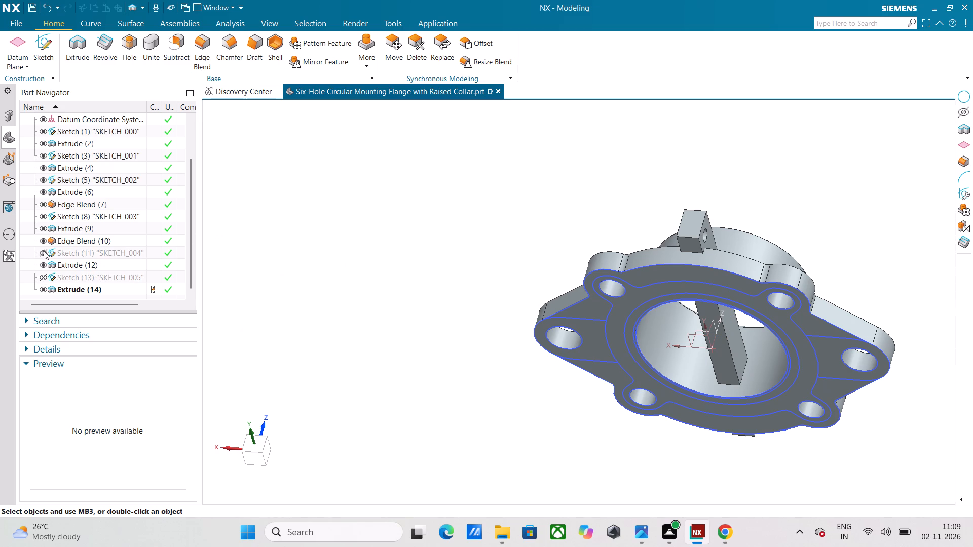
left_click(44, 213)
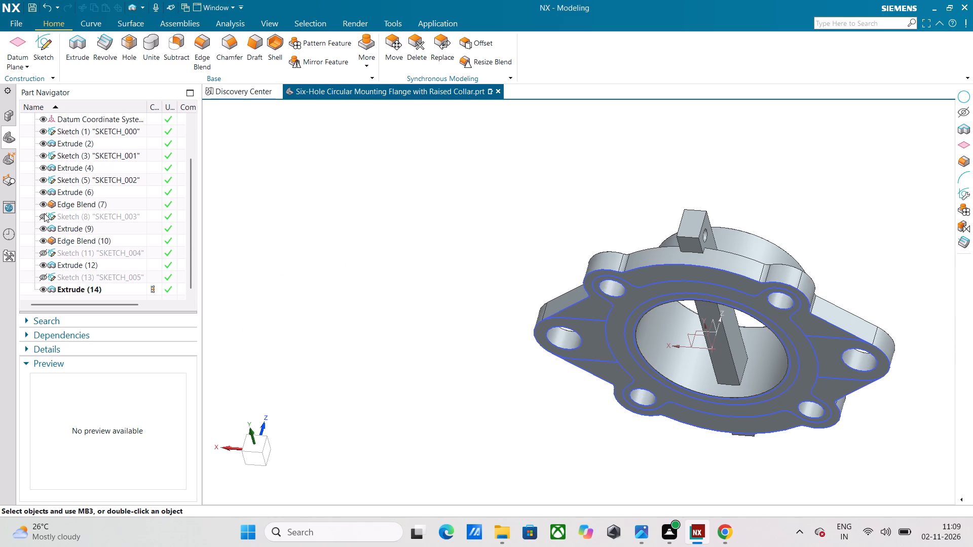
left_click(41, 177)
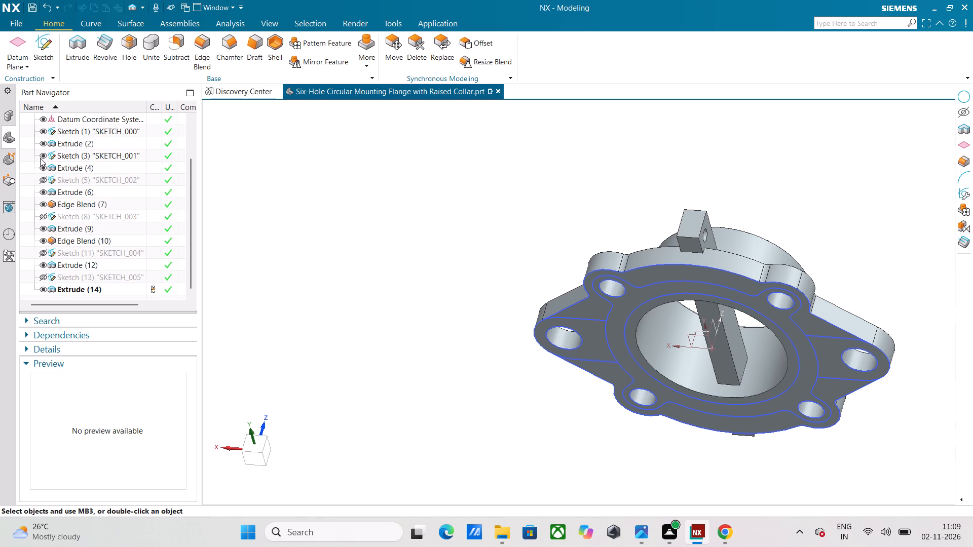
left_click(40, 157)
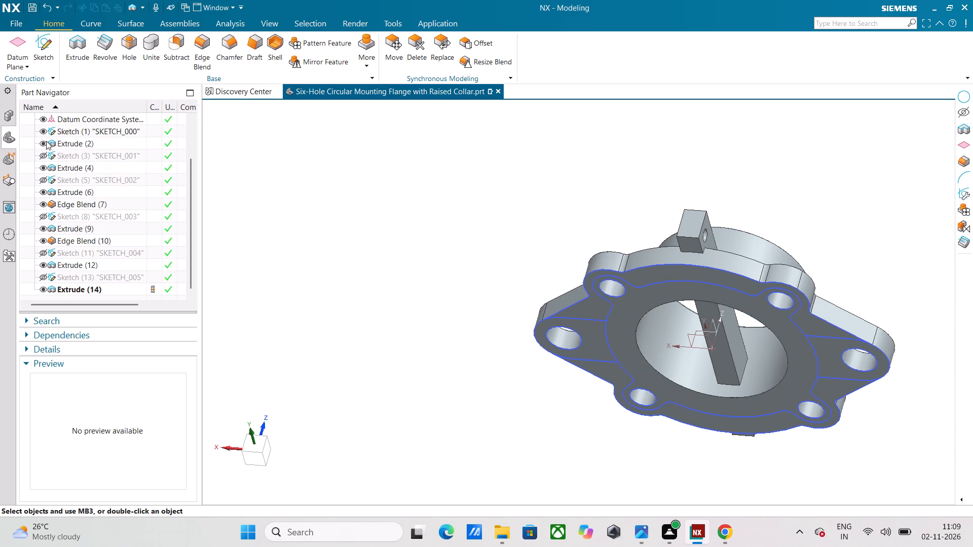
left_click(44, 131)
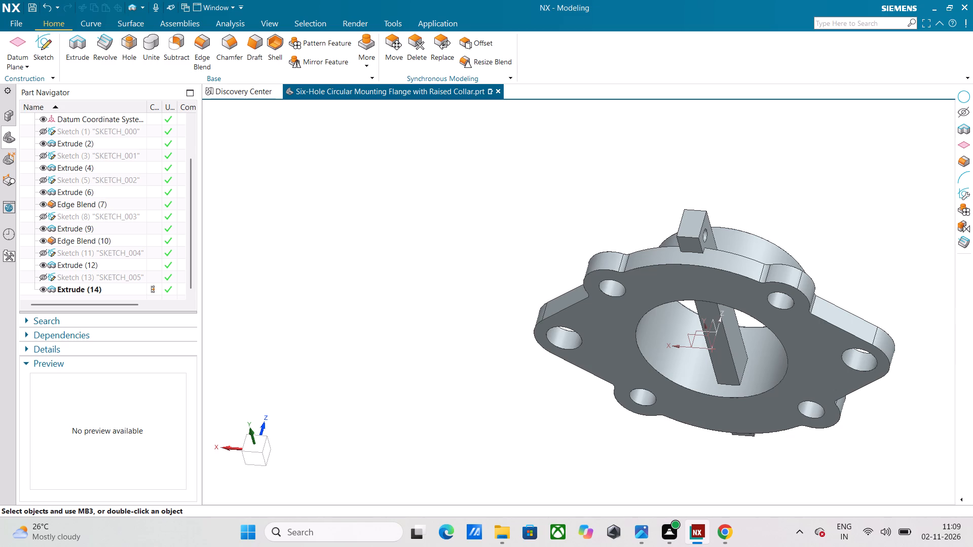
middle_click_drag(565, 216, 420, 199)
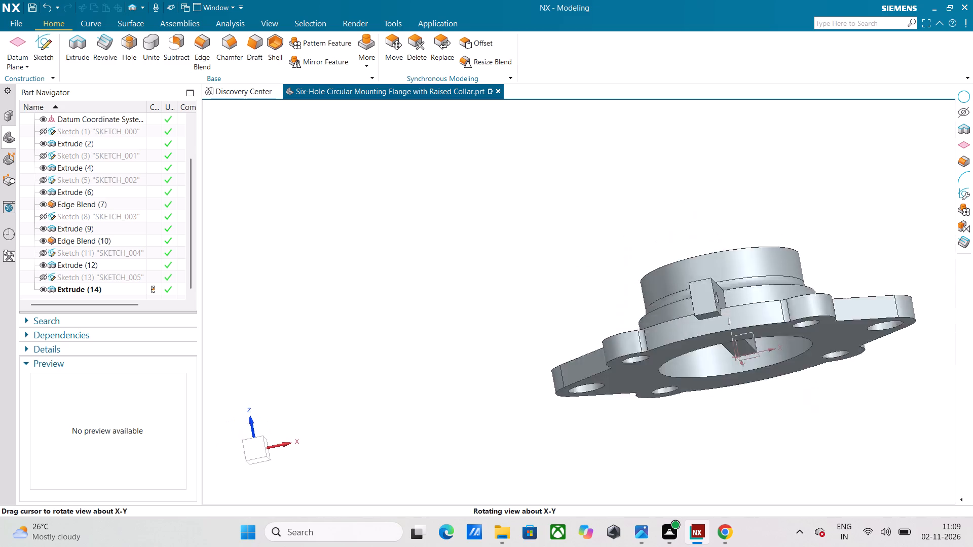
middle_click_drag(420, 199, 306, 232)
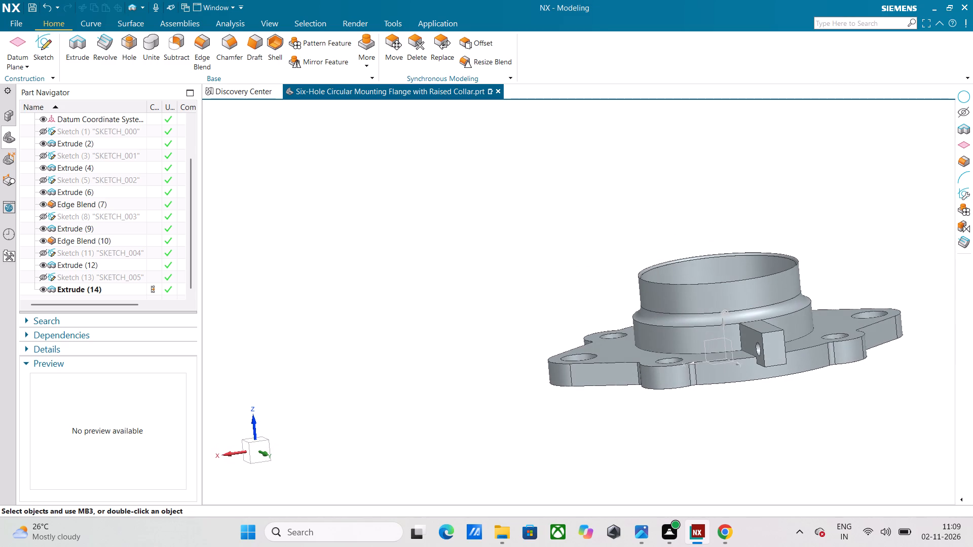
Save a copy of the part in IGES format (*.igs) as Six-Hole Circular Mounting Flange with Raised Collar in the Projects folder.
left_click(10, 23)
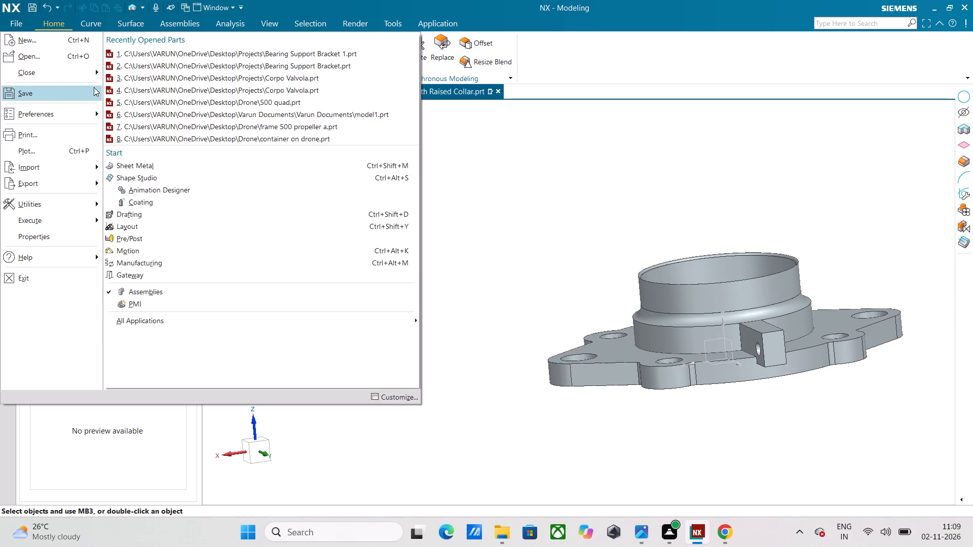
left_click(150, 114)
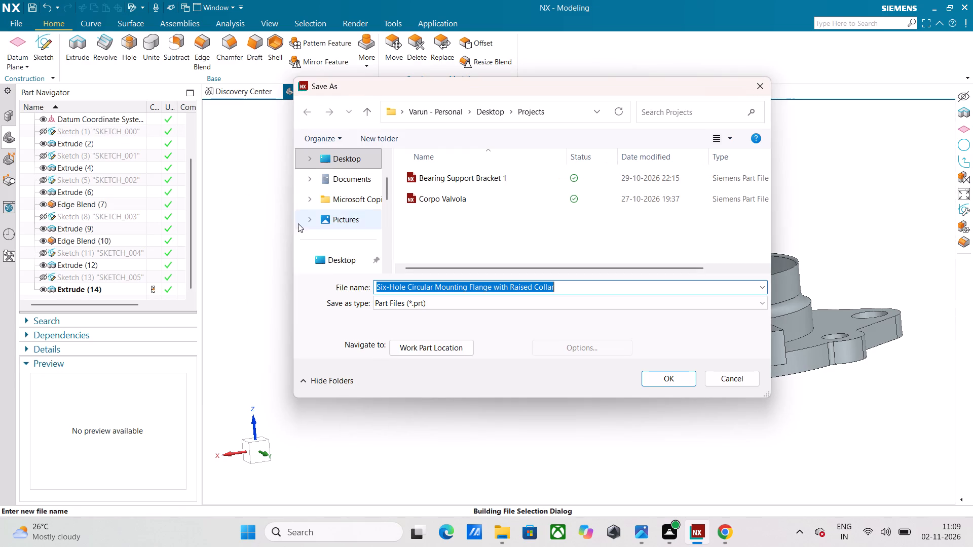
left_click(442, 306)
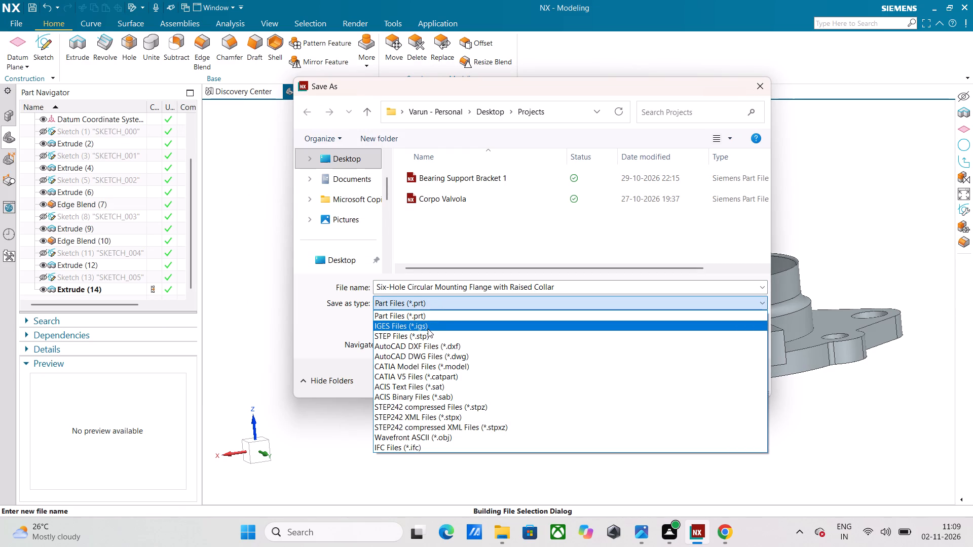
left_click(428, 329)
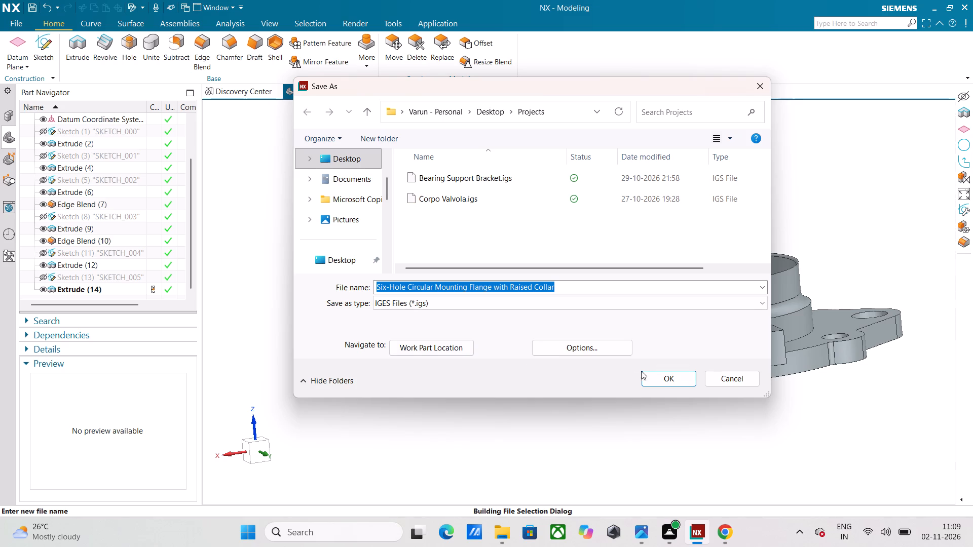
left_click(685, 375)
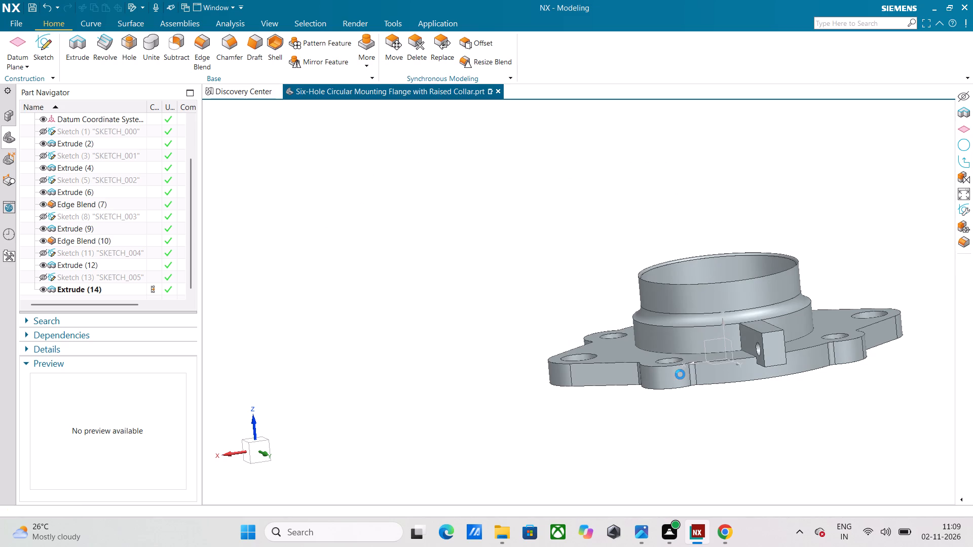